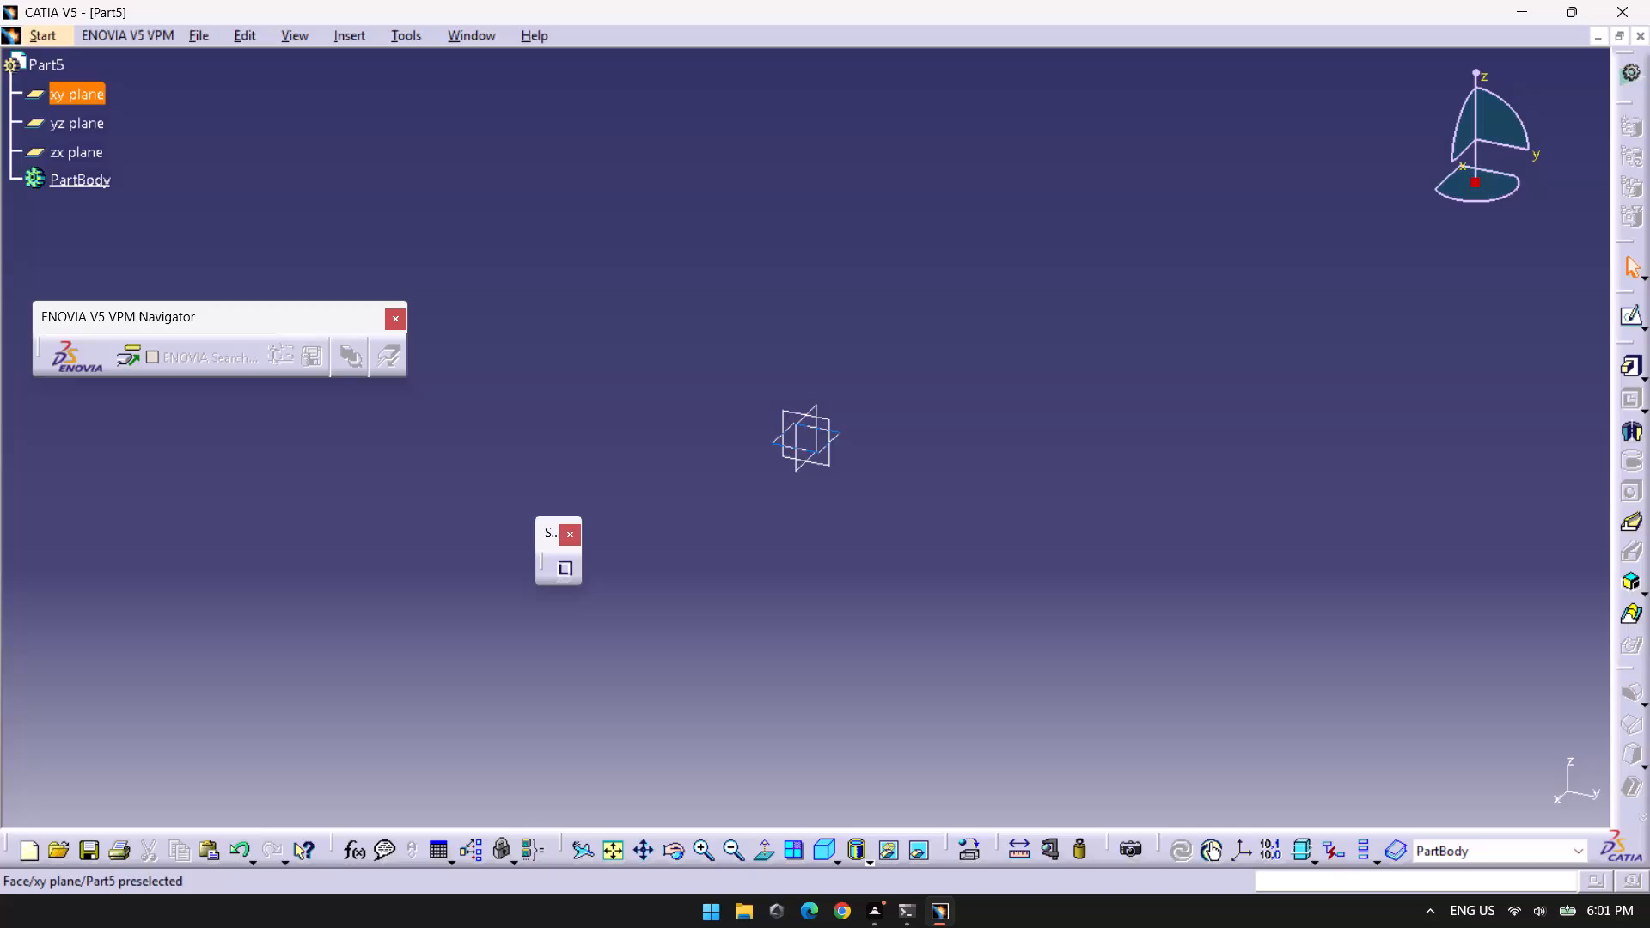
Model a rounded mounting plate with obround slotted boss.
Open a new sketch on the xy plane of the empty part.
{"action": "left_click", "coordinate": [841, 433]}
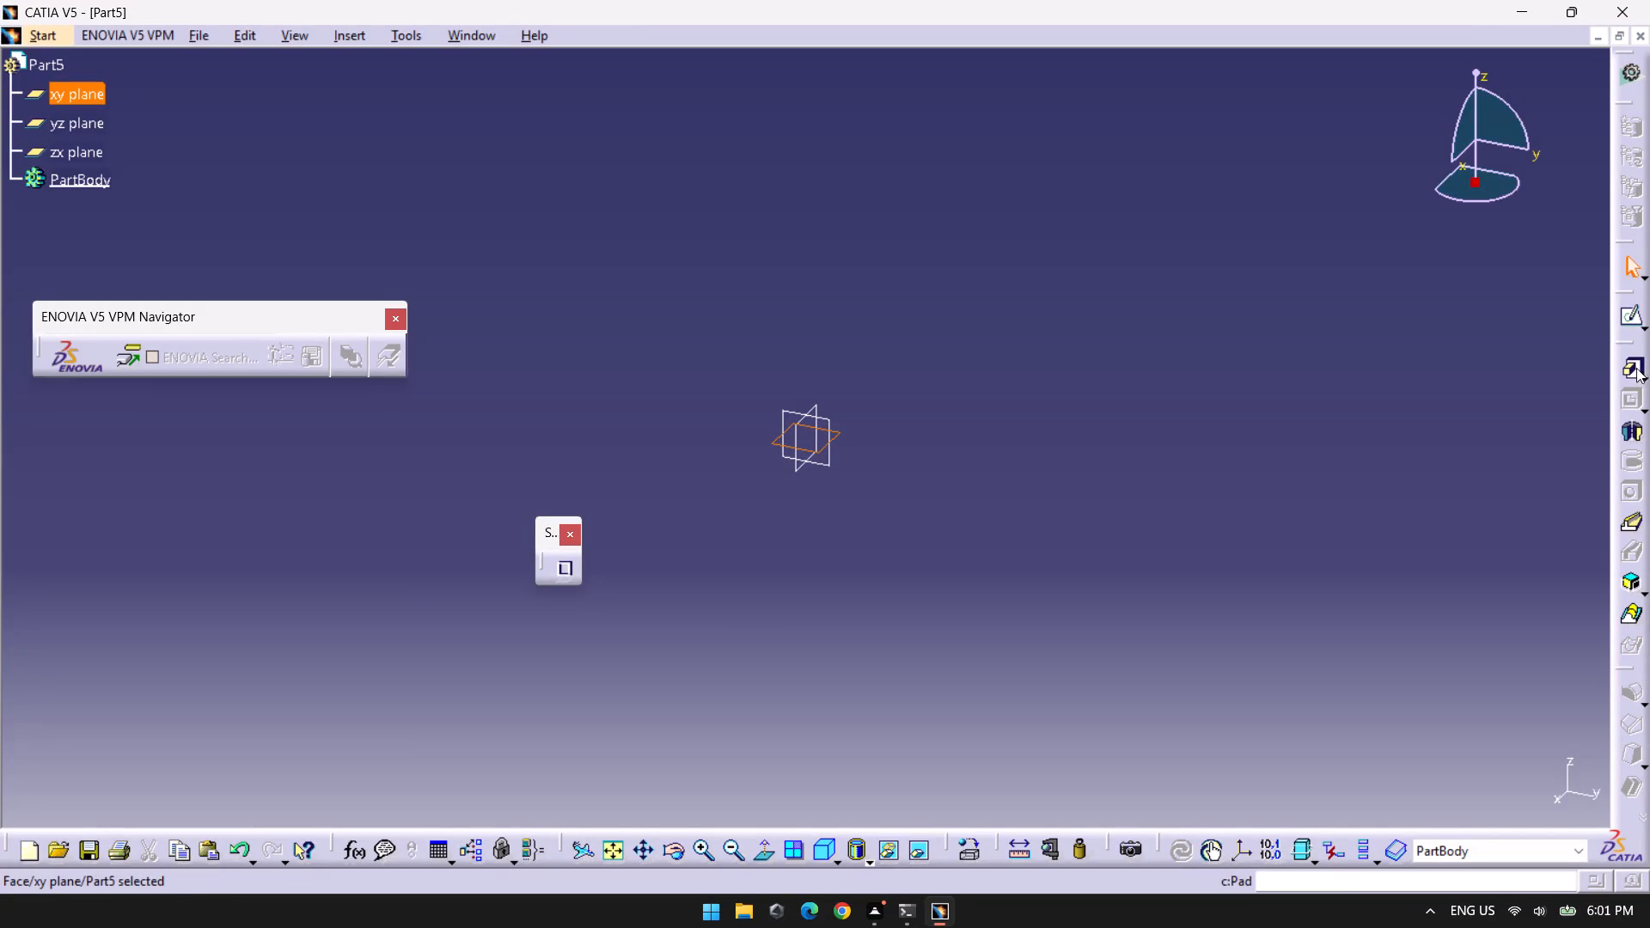
{"action": "left_click", "coordinate": [1622, 318]}
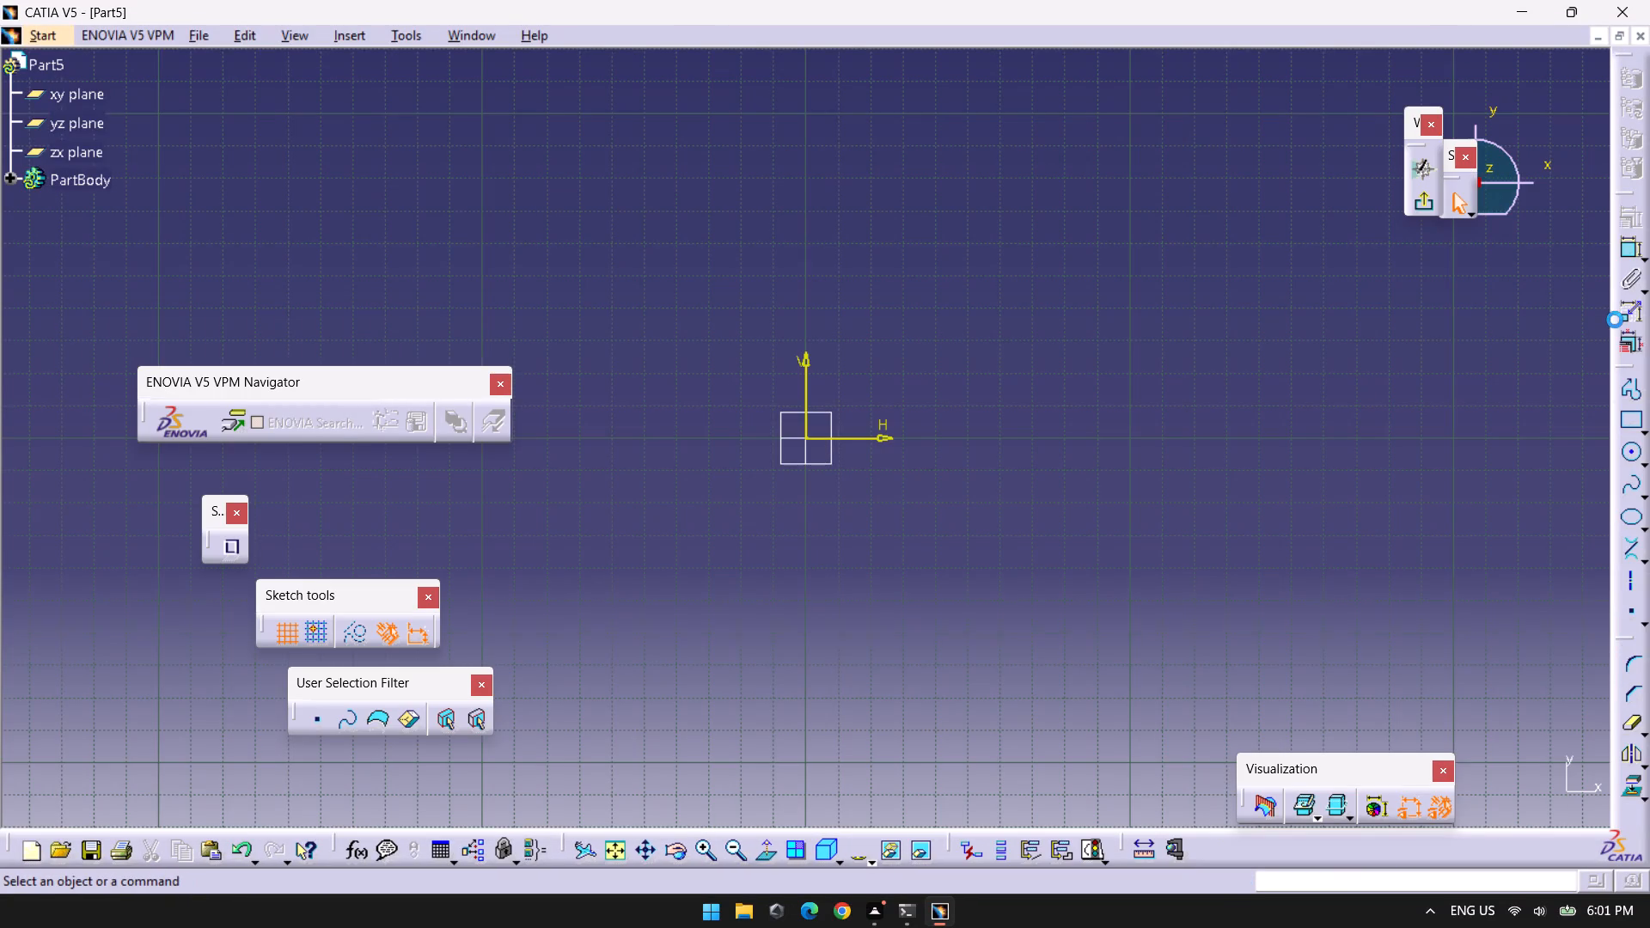
{"action": "middle_click_drag", "start_coordinate": [903, 388], "coordinate": [944, 424]}
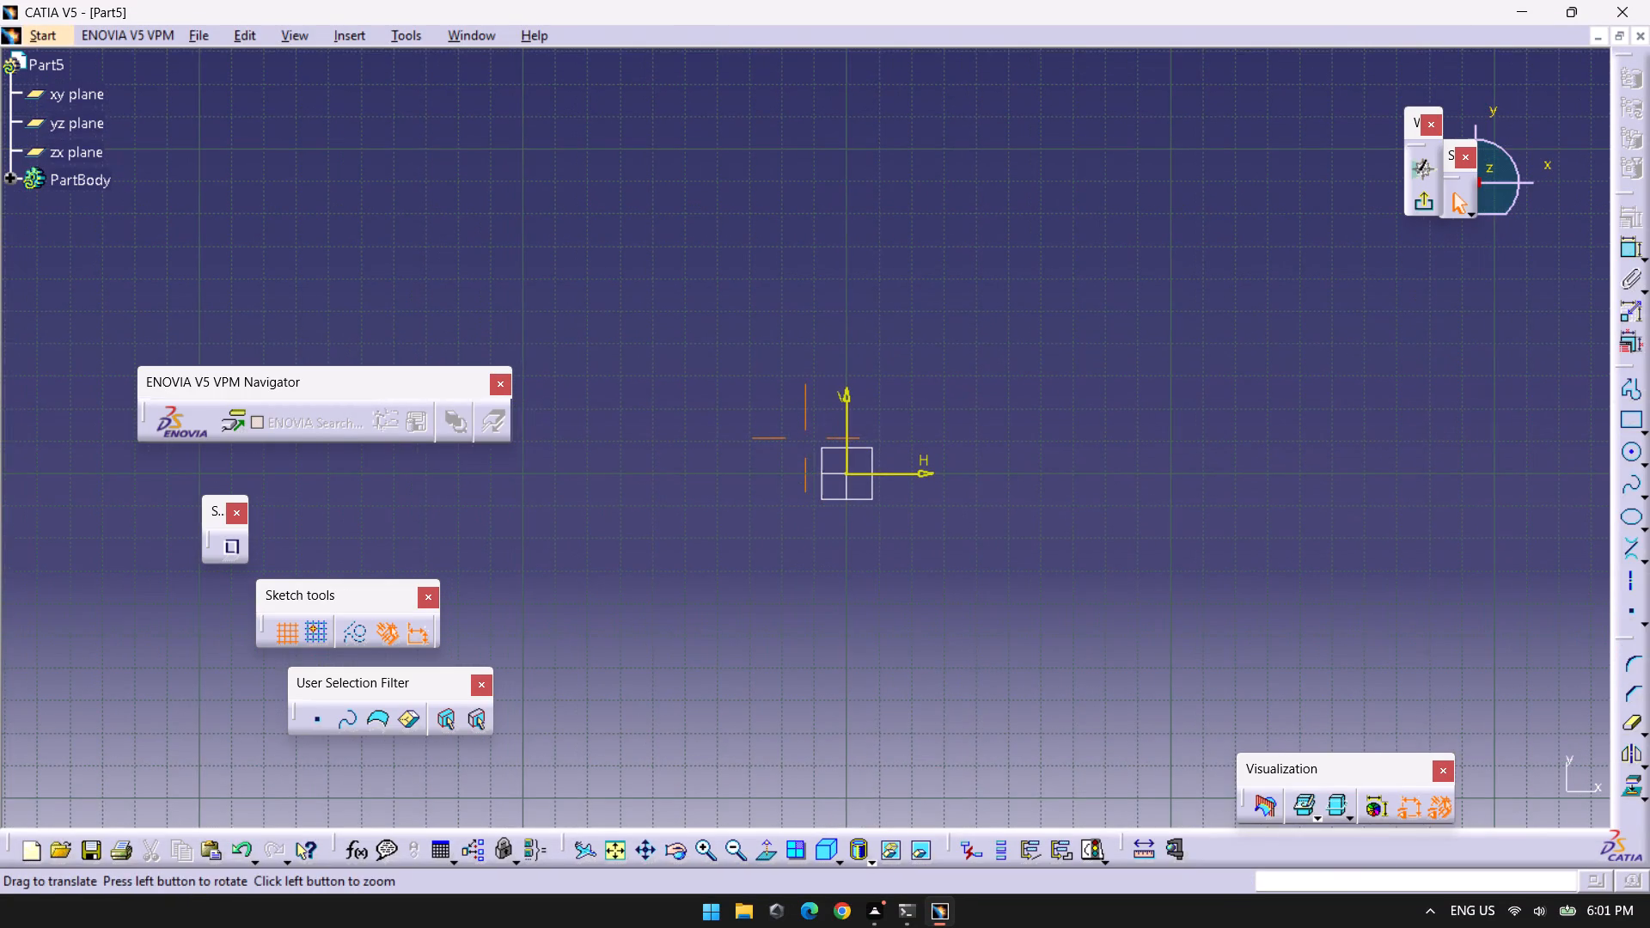
{"action": "middle_click_drag", "start_coordinate": [944, 424], "coordinate": [945, 424]}
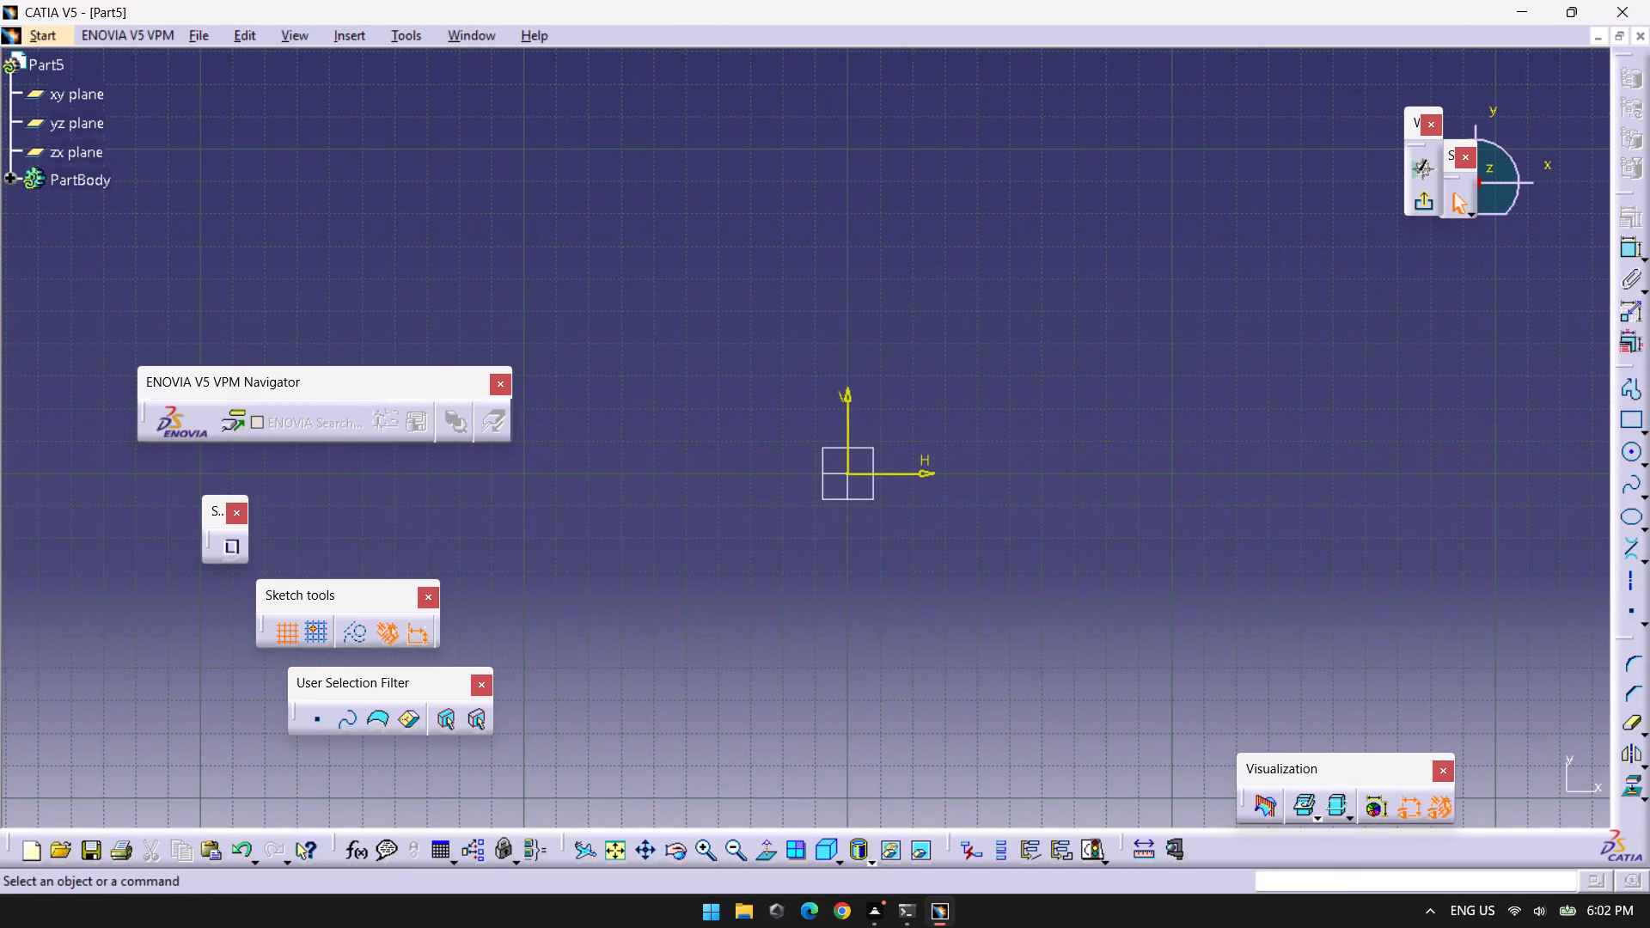
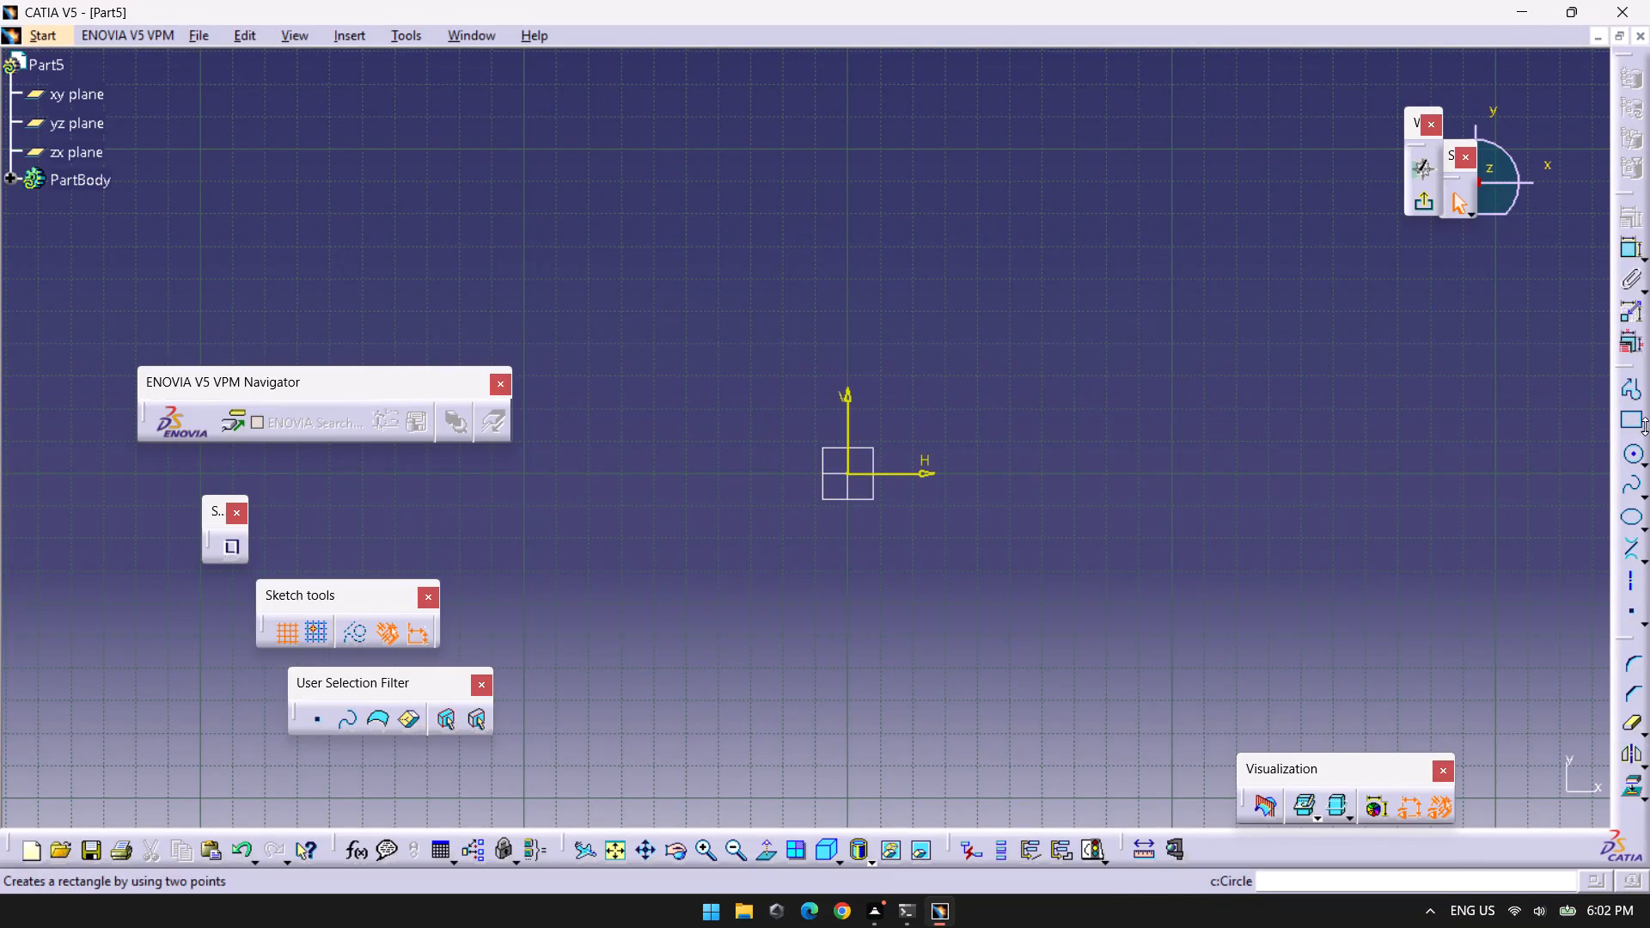
Draw a centered rectangle on the sketch origin, 100 mm wide and 60 mm high.
{"action": "left_click", "coordinate": [1647, 427]}
{"action": "left_click", "coordinate": [1603, 444]}
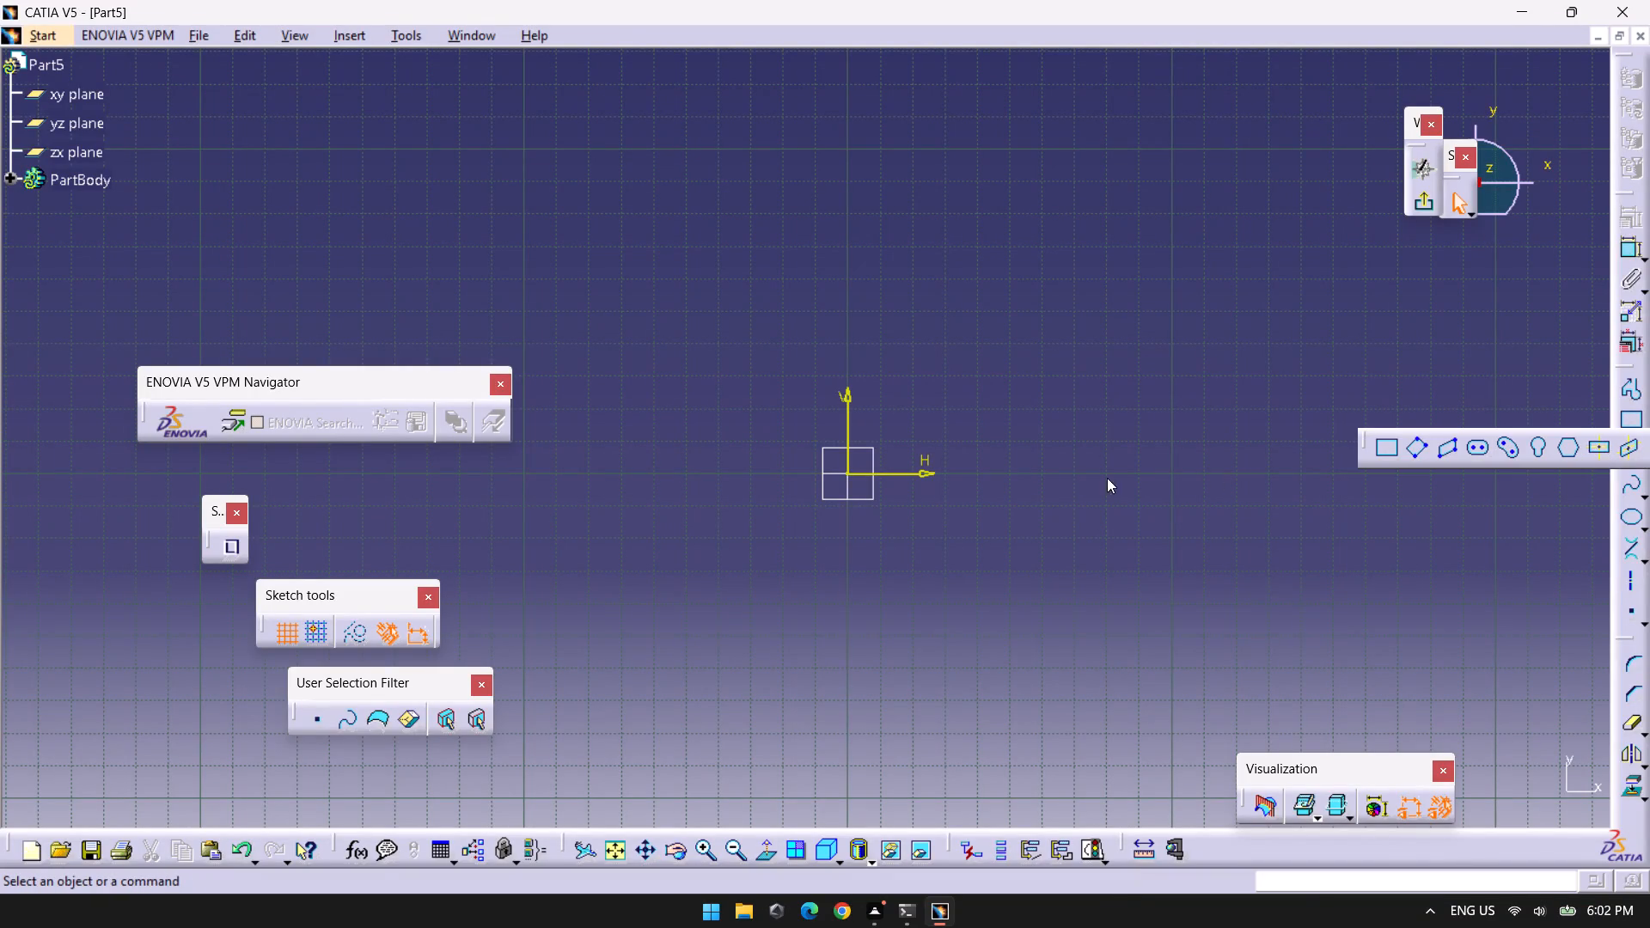
{"action": "left_click", "coordinate": [848, 473]}
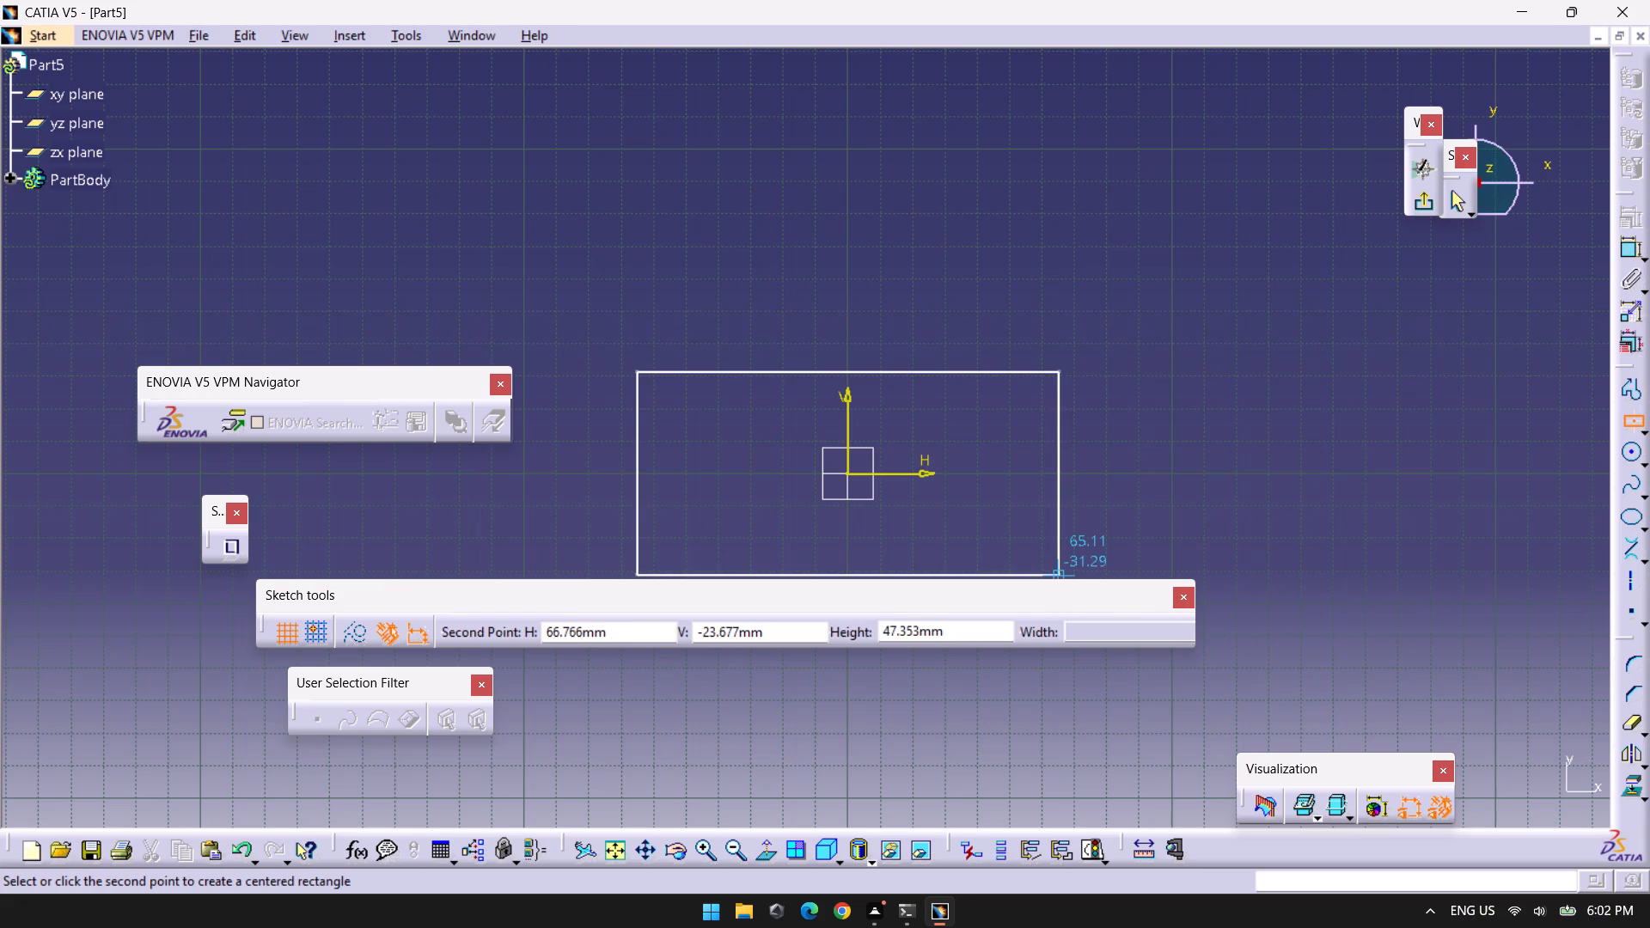
{"action": "key", "text": "Tab"}
{"action": "key", "text": "Tab"}
{"action": "key", "text": "Tab"}
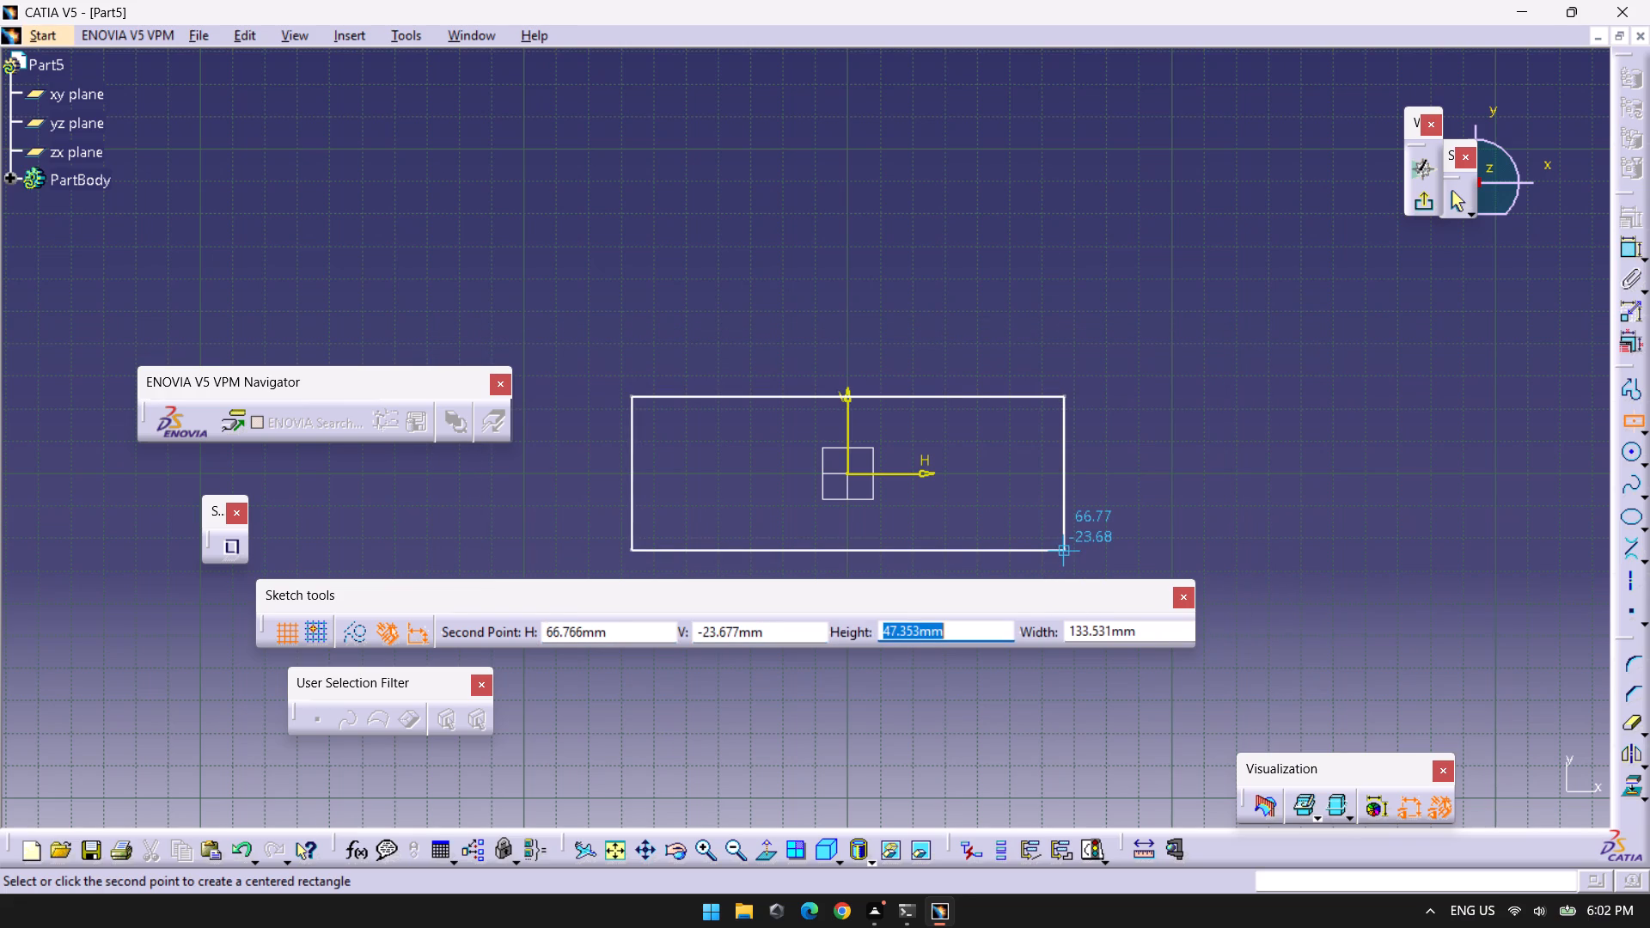
{"action": "type", "text": "60"}
{"action": "key", "text": "Tab"}
{"action": "key", "text": "Tab"}
{"action": "key", "text": "Tab"}
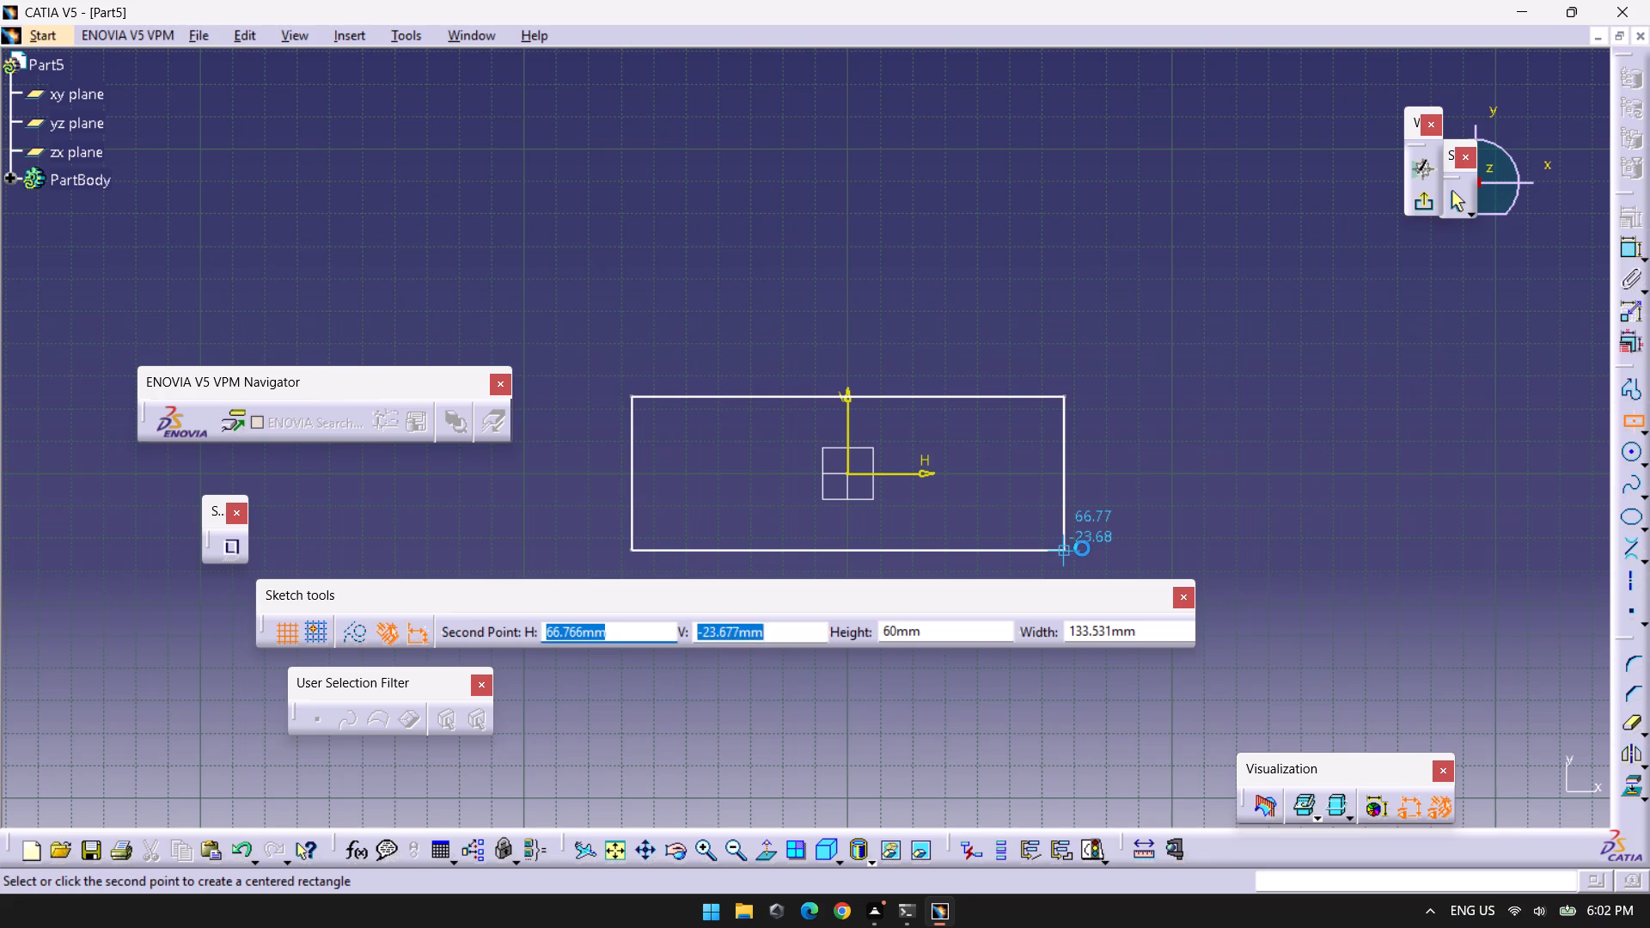
{"action": "key", "text": "Tab"}
{"action": "key", "text": "Tab"}
{"action": "type", "text": "100"}
{"action": "key", "text": "Return"}
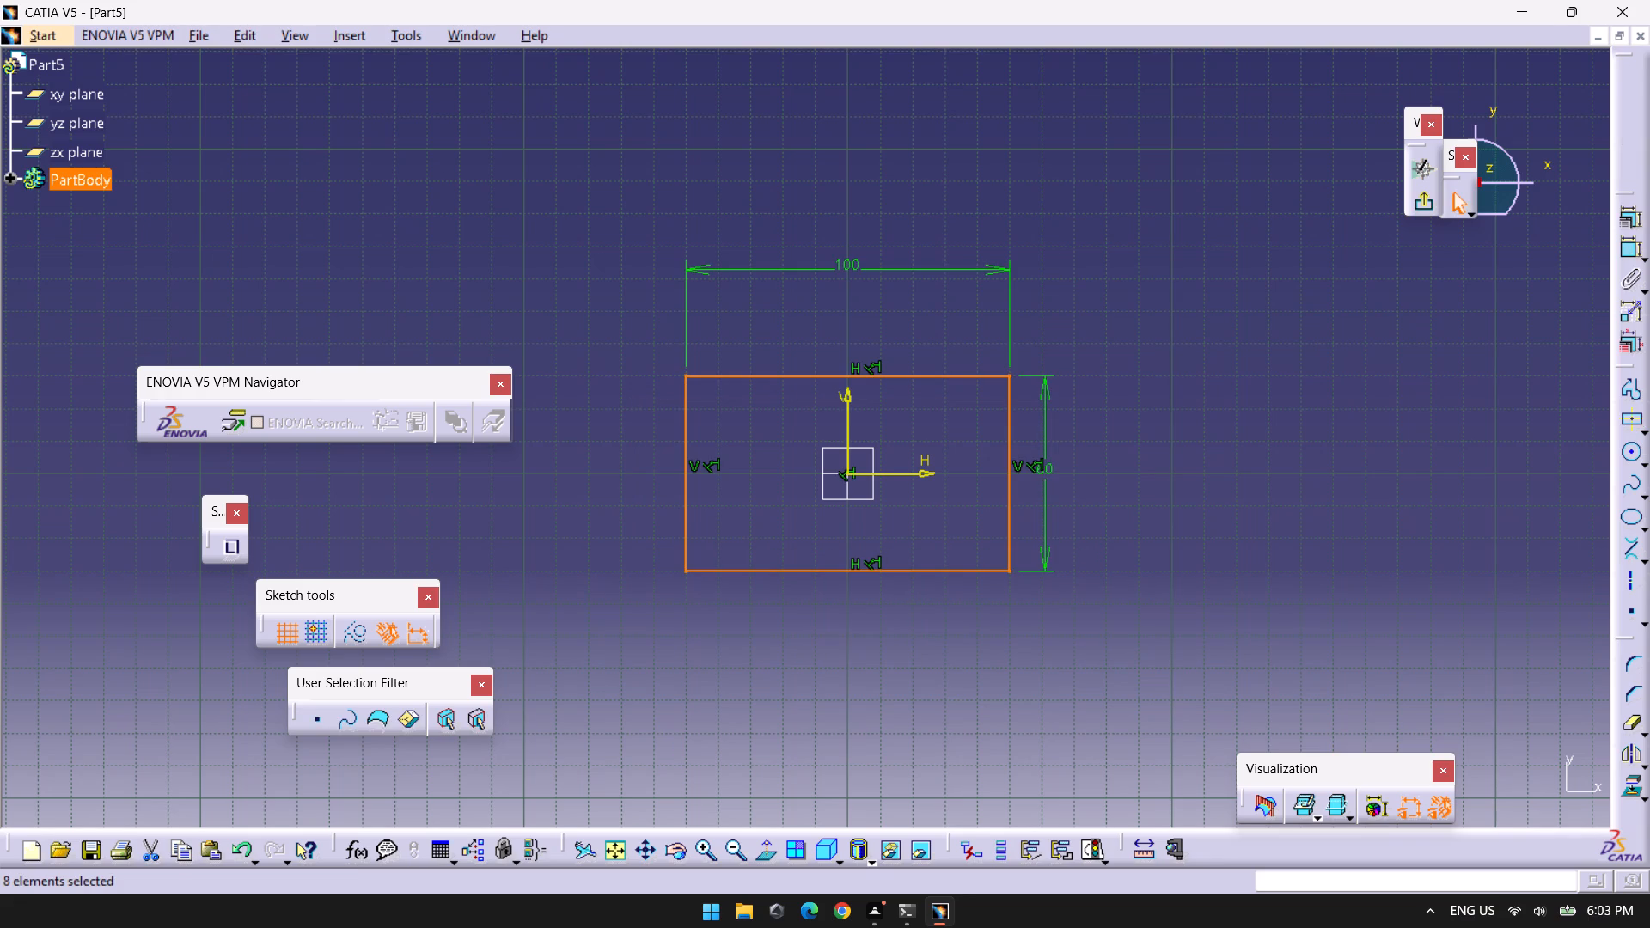
{"action": "left_click", "coordinate": [1313, 485]}
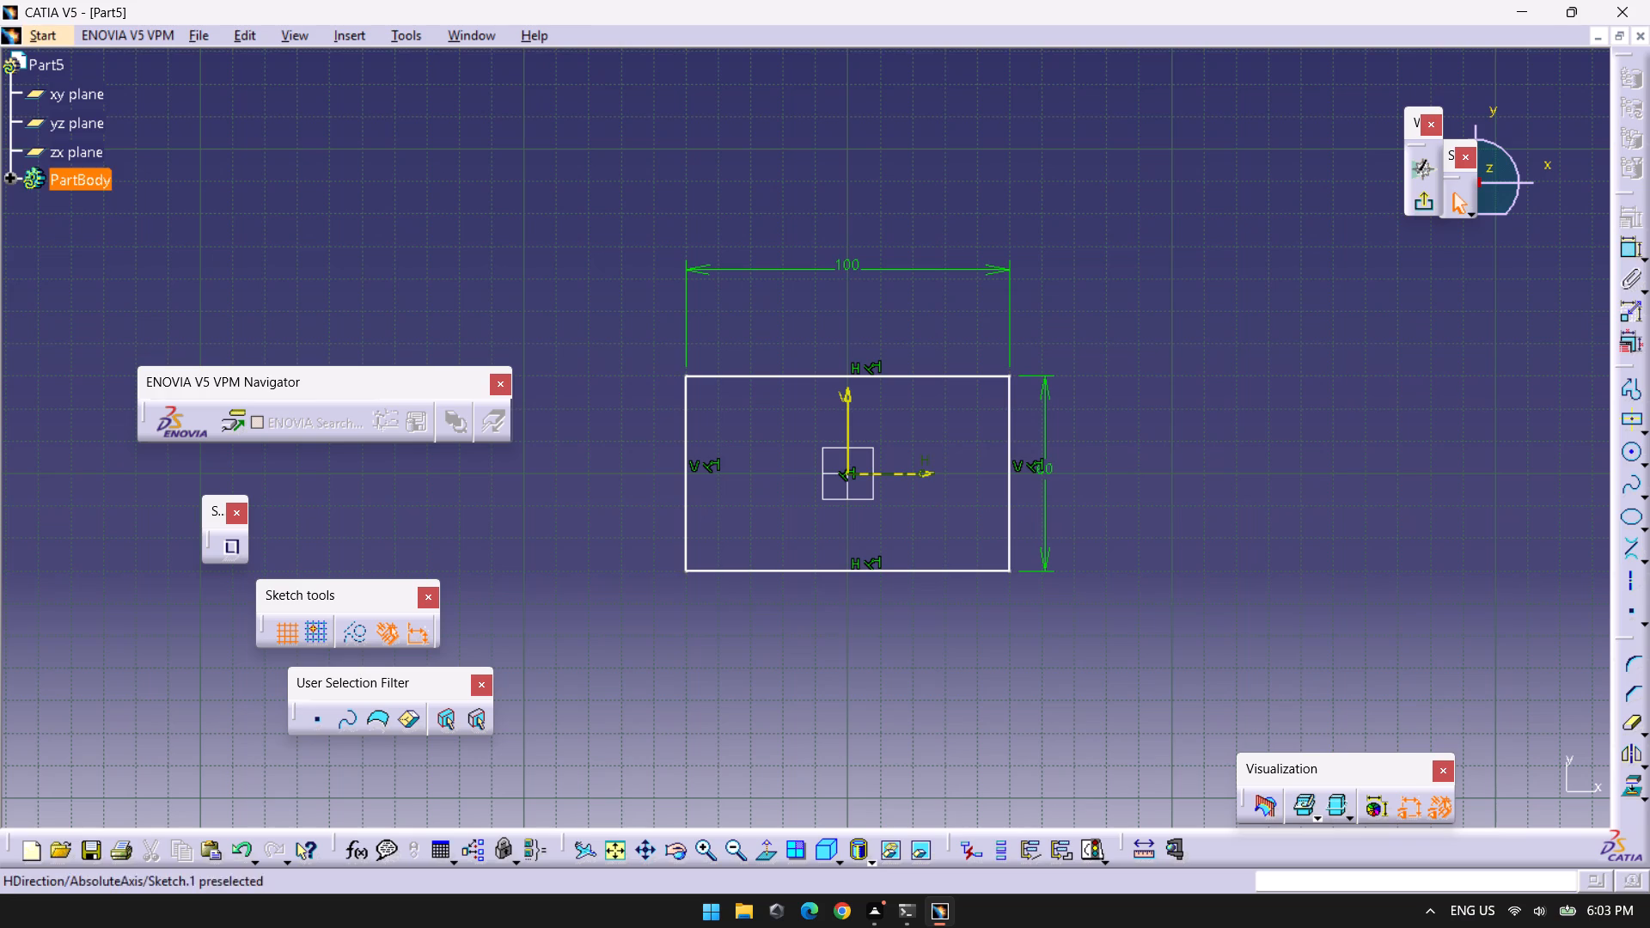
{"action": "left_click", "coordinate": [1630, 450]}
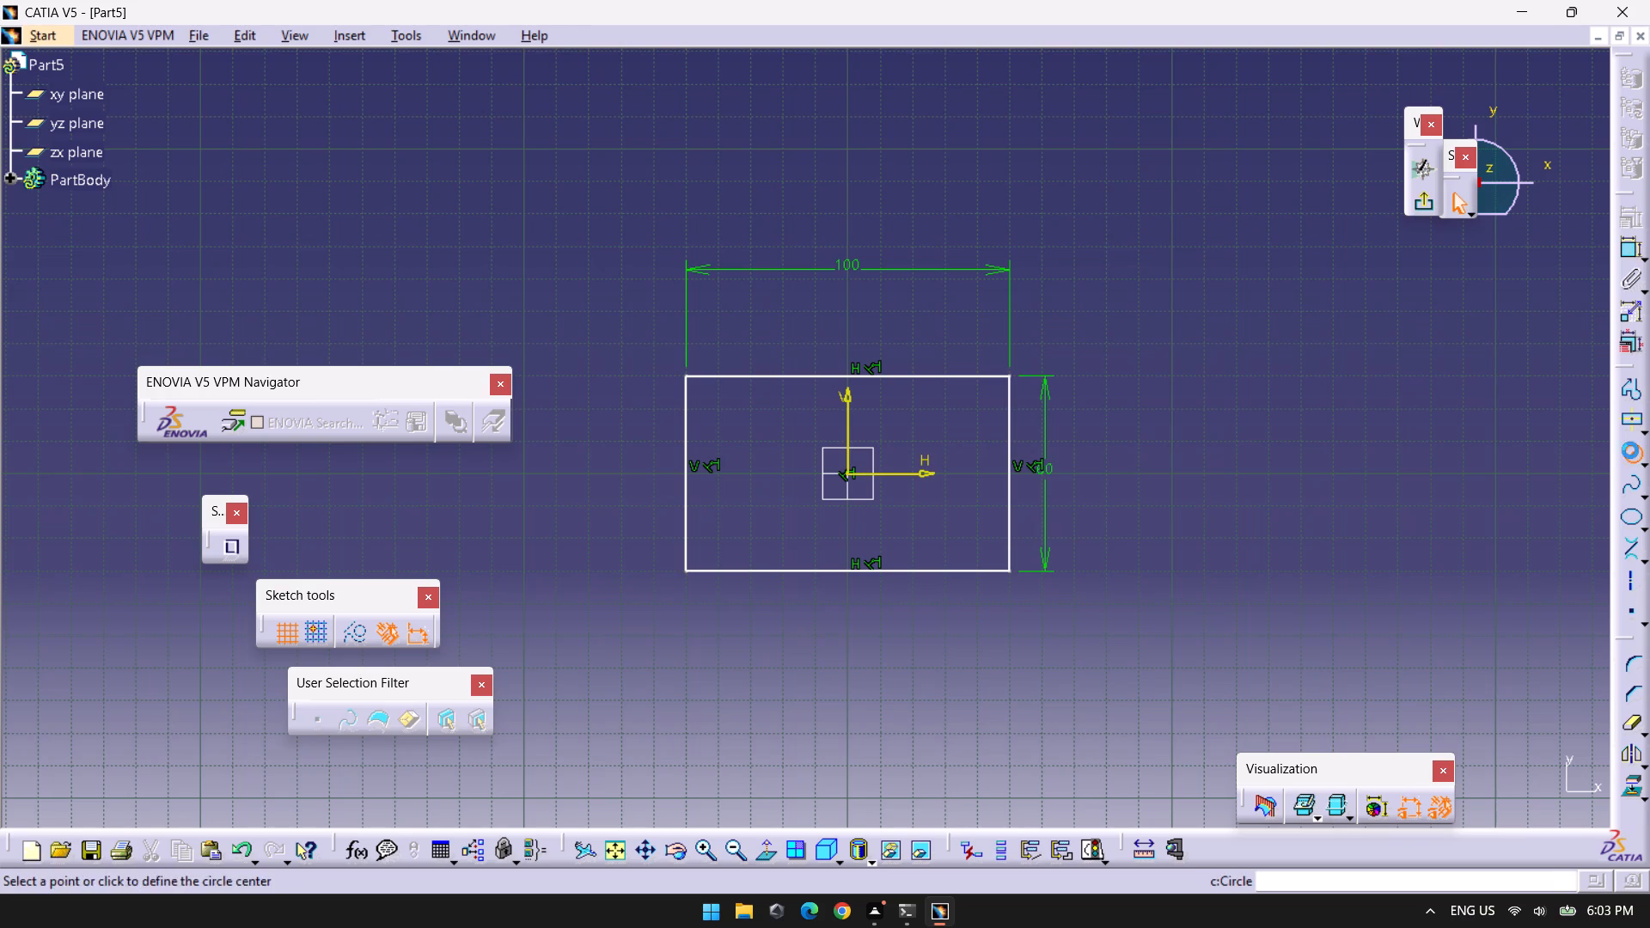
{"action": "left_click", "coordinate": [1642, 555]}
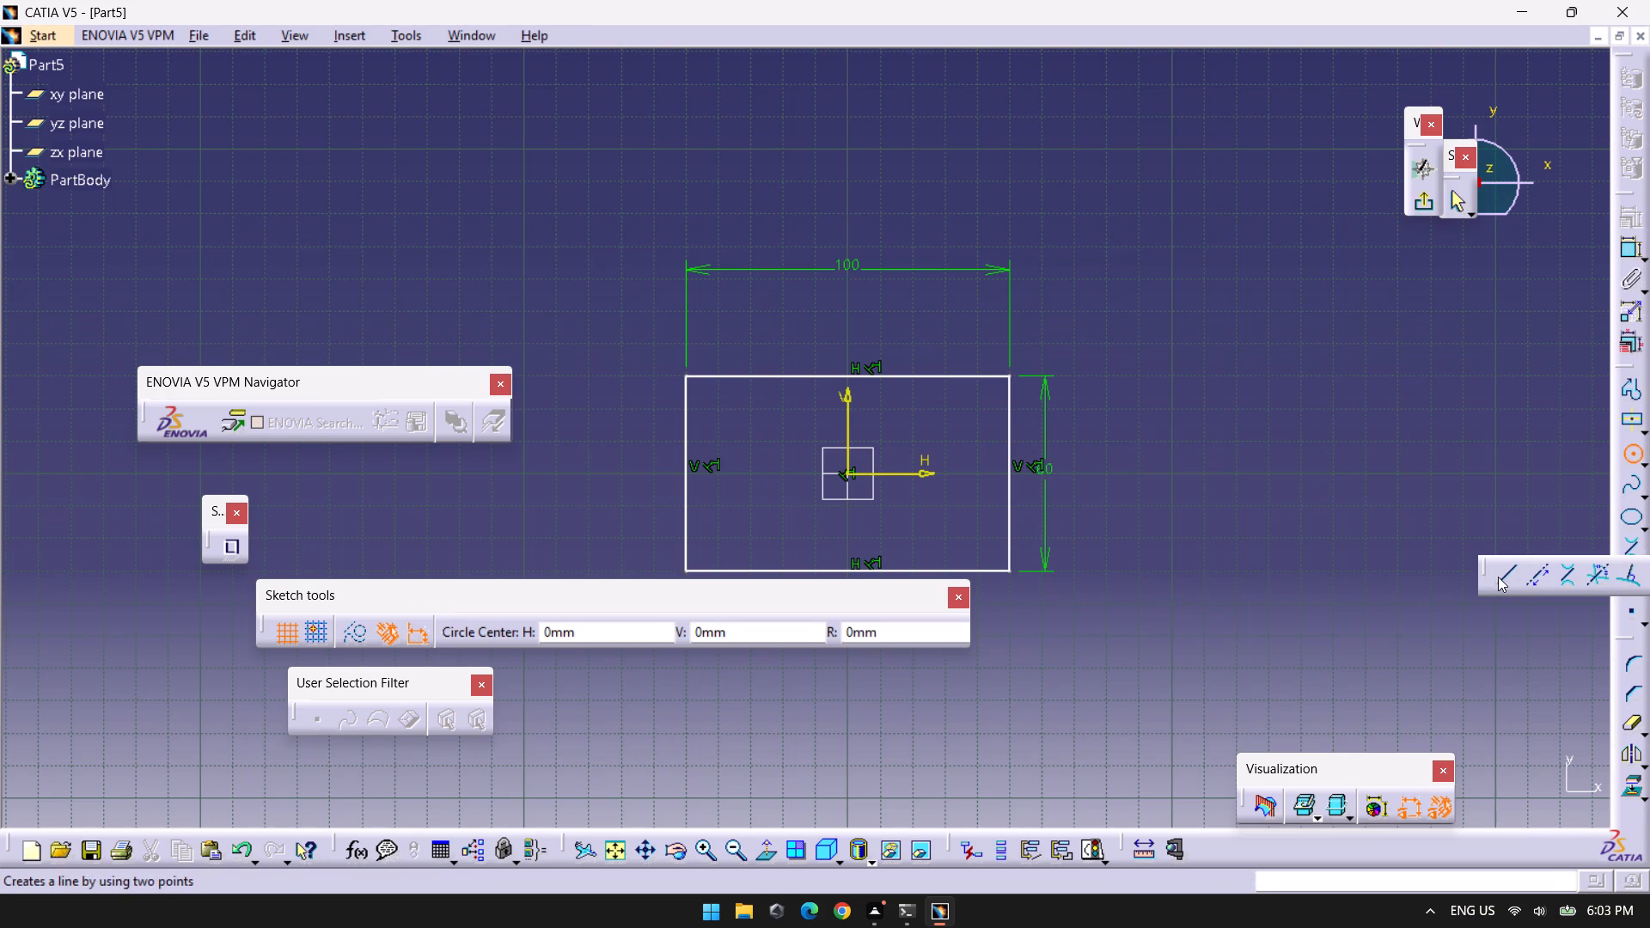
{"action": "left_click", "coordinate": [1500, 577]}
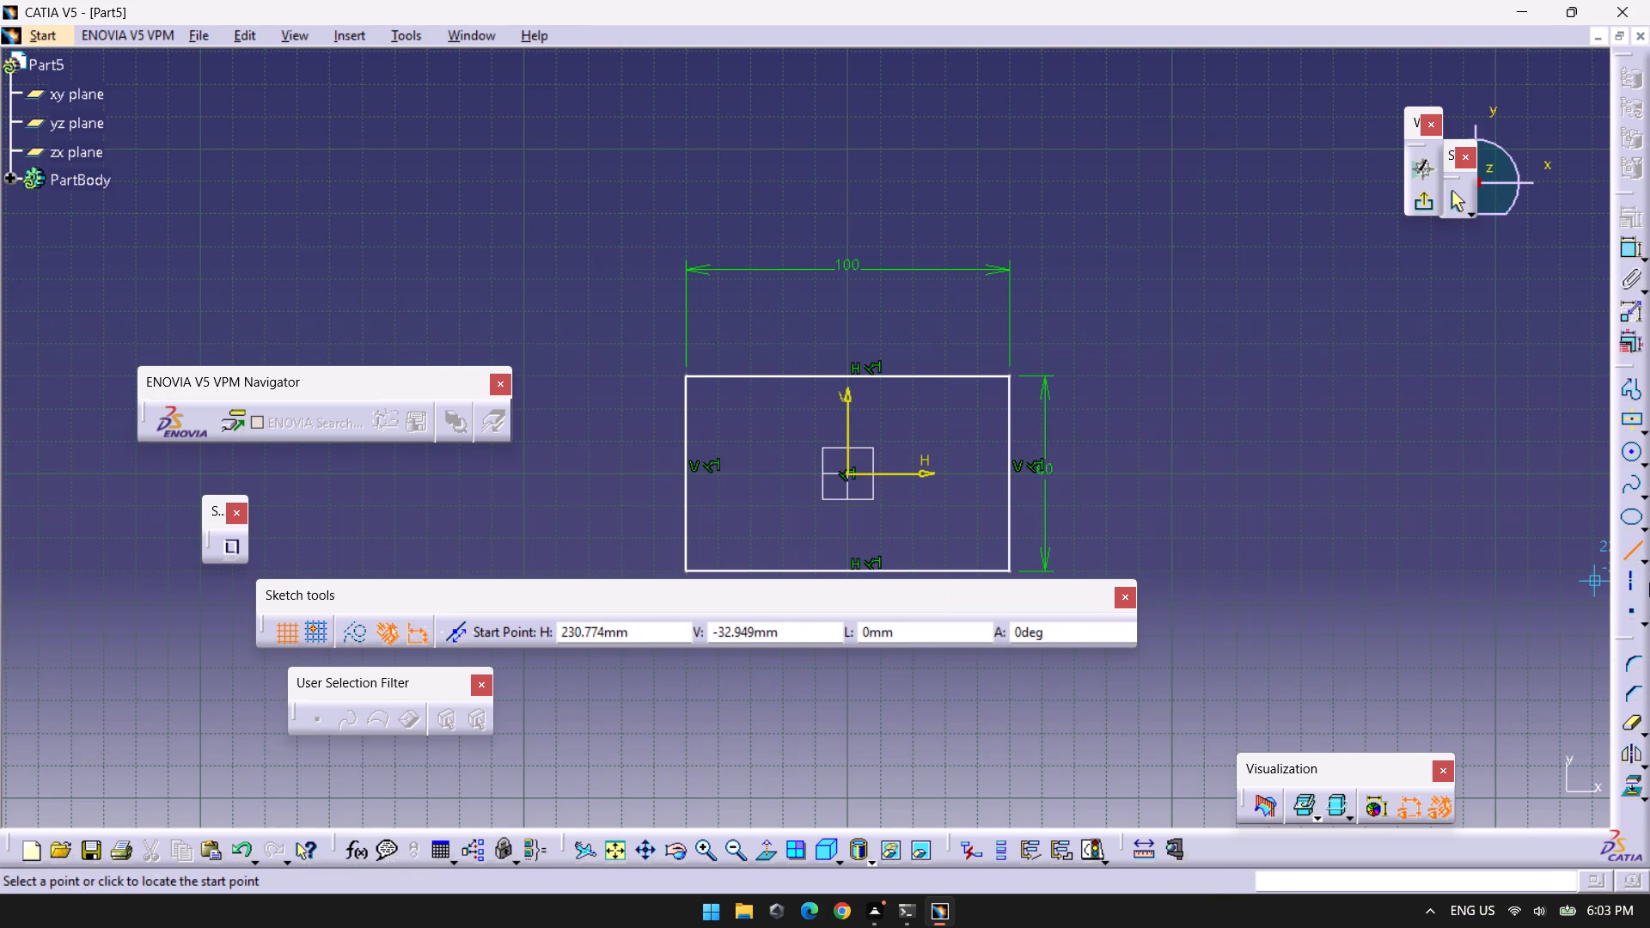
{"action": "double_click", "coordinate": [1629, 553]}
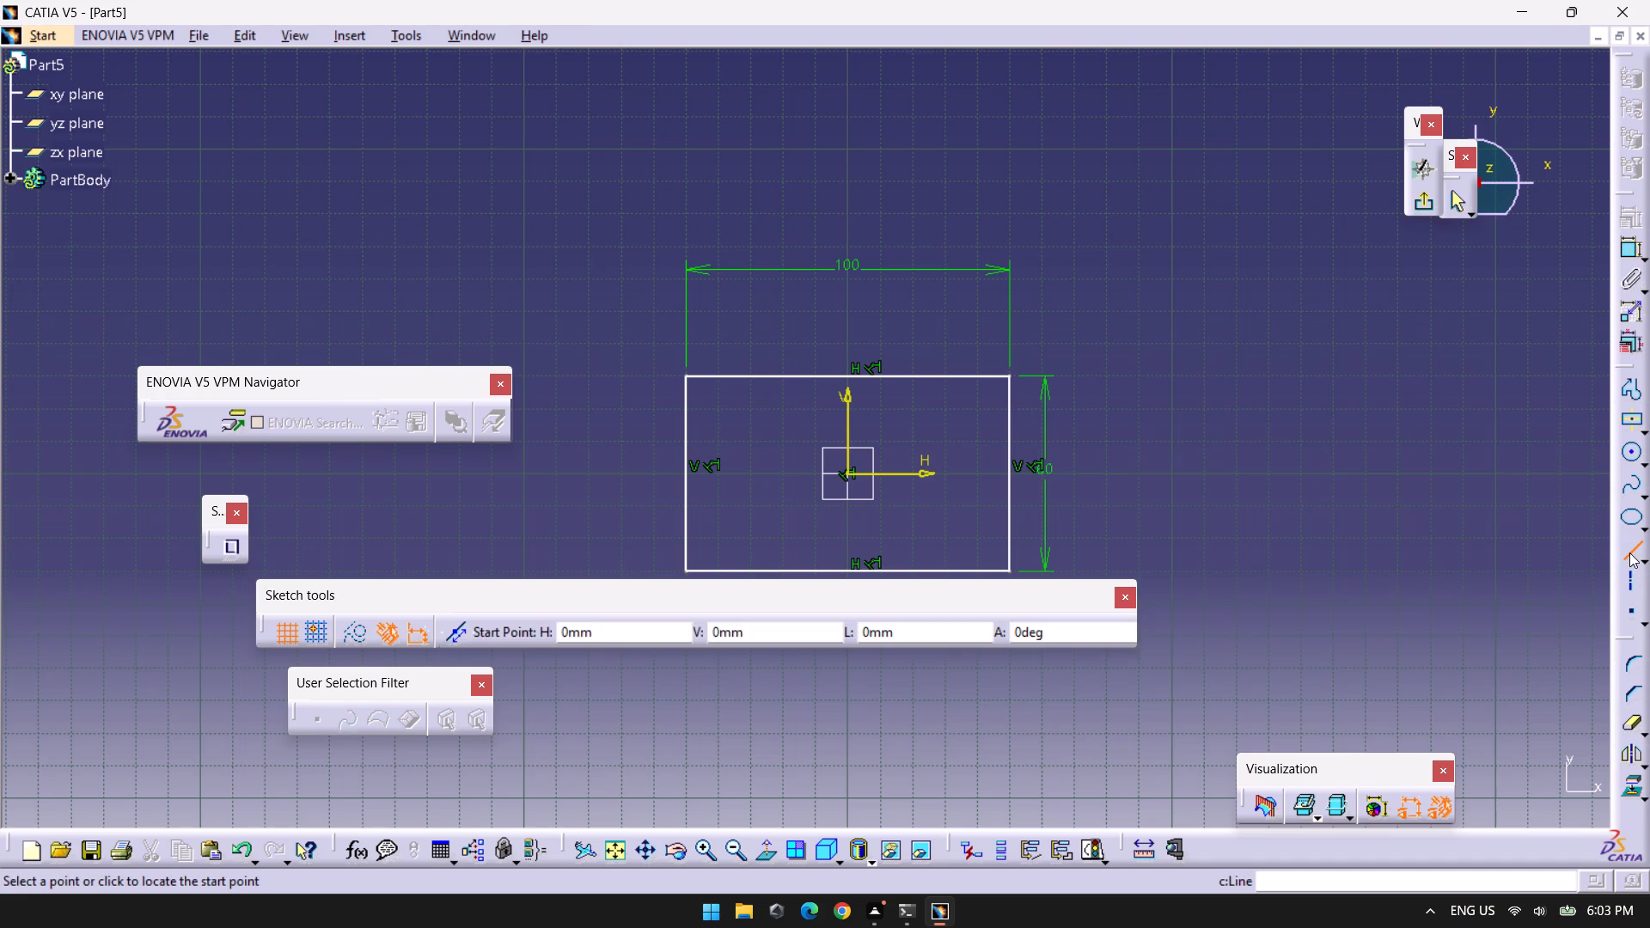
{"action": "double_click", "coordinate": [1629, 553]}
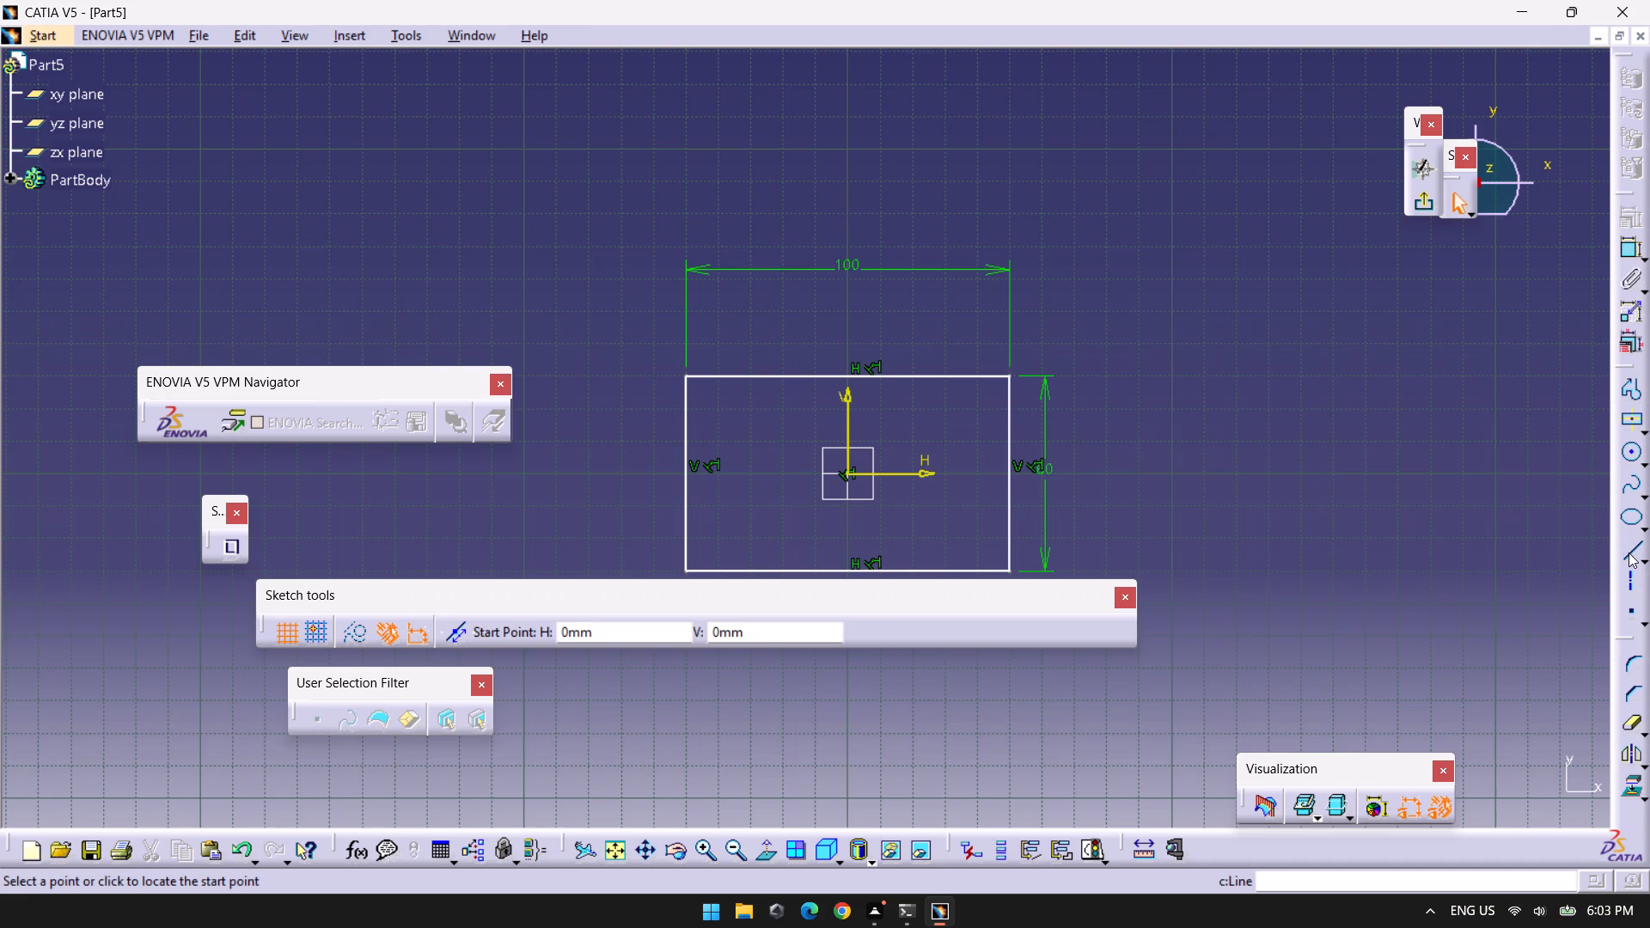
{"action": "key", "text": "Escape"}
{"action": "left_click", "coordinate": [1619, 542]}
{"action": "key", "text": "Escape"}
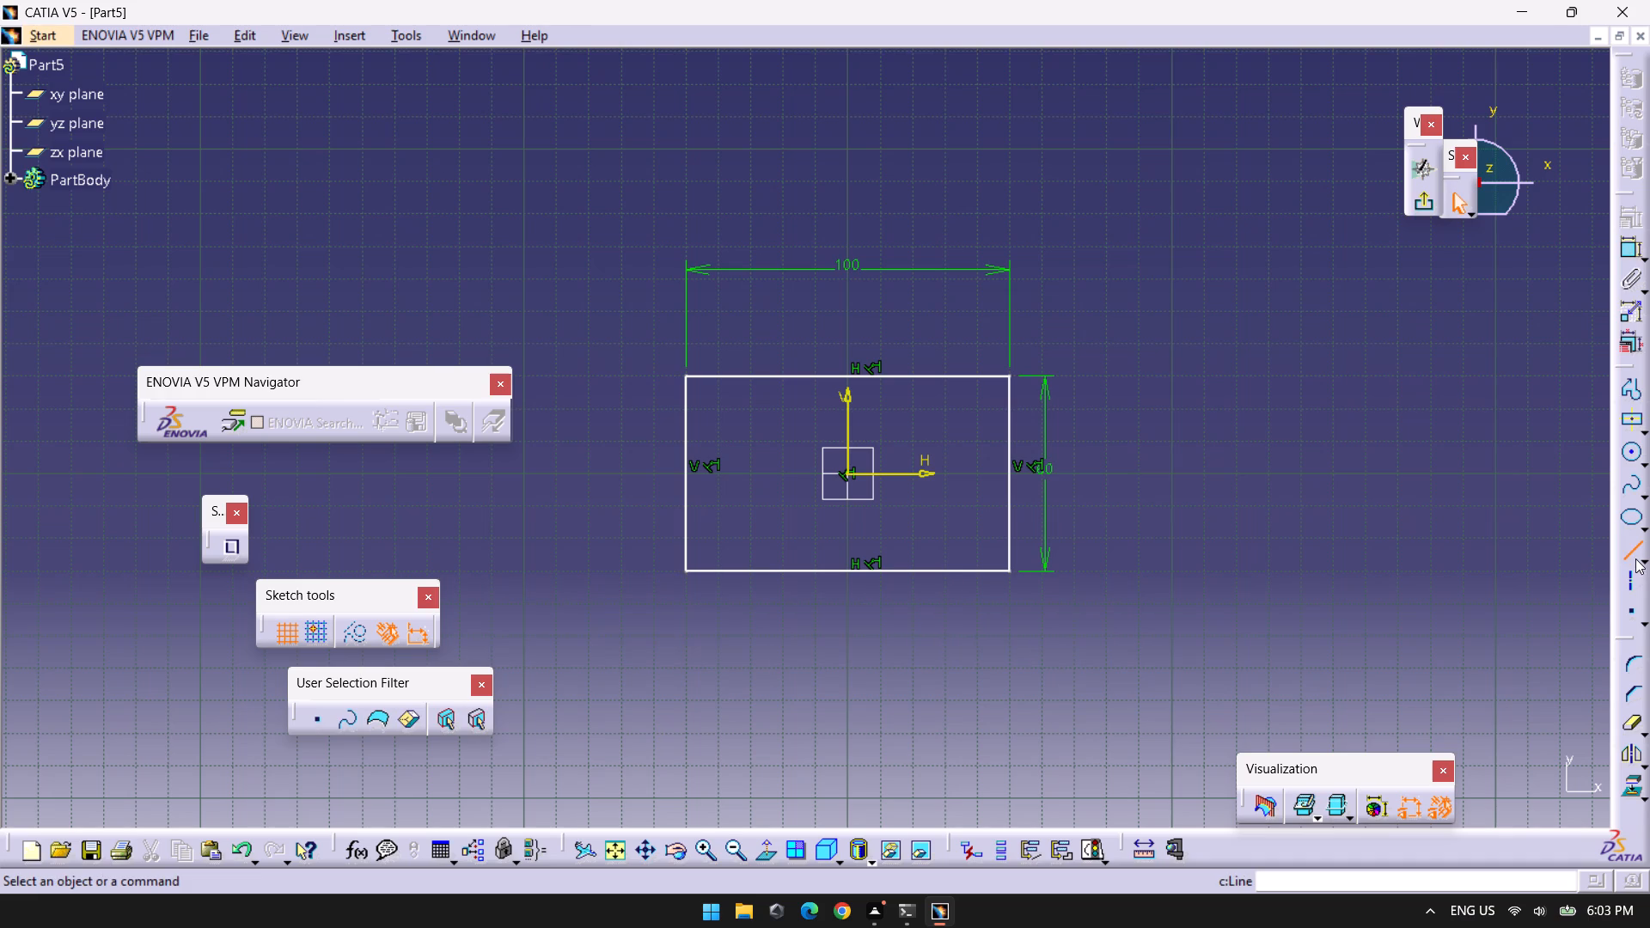
Draw a 15 mm vertical line from the origin upward along the V axis, keeping the Line tool active for repeated use.
{"action": "double_click", "coordinate": [1633, 552]}
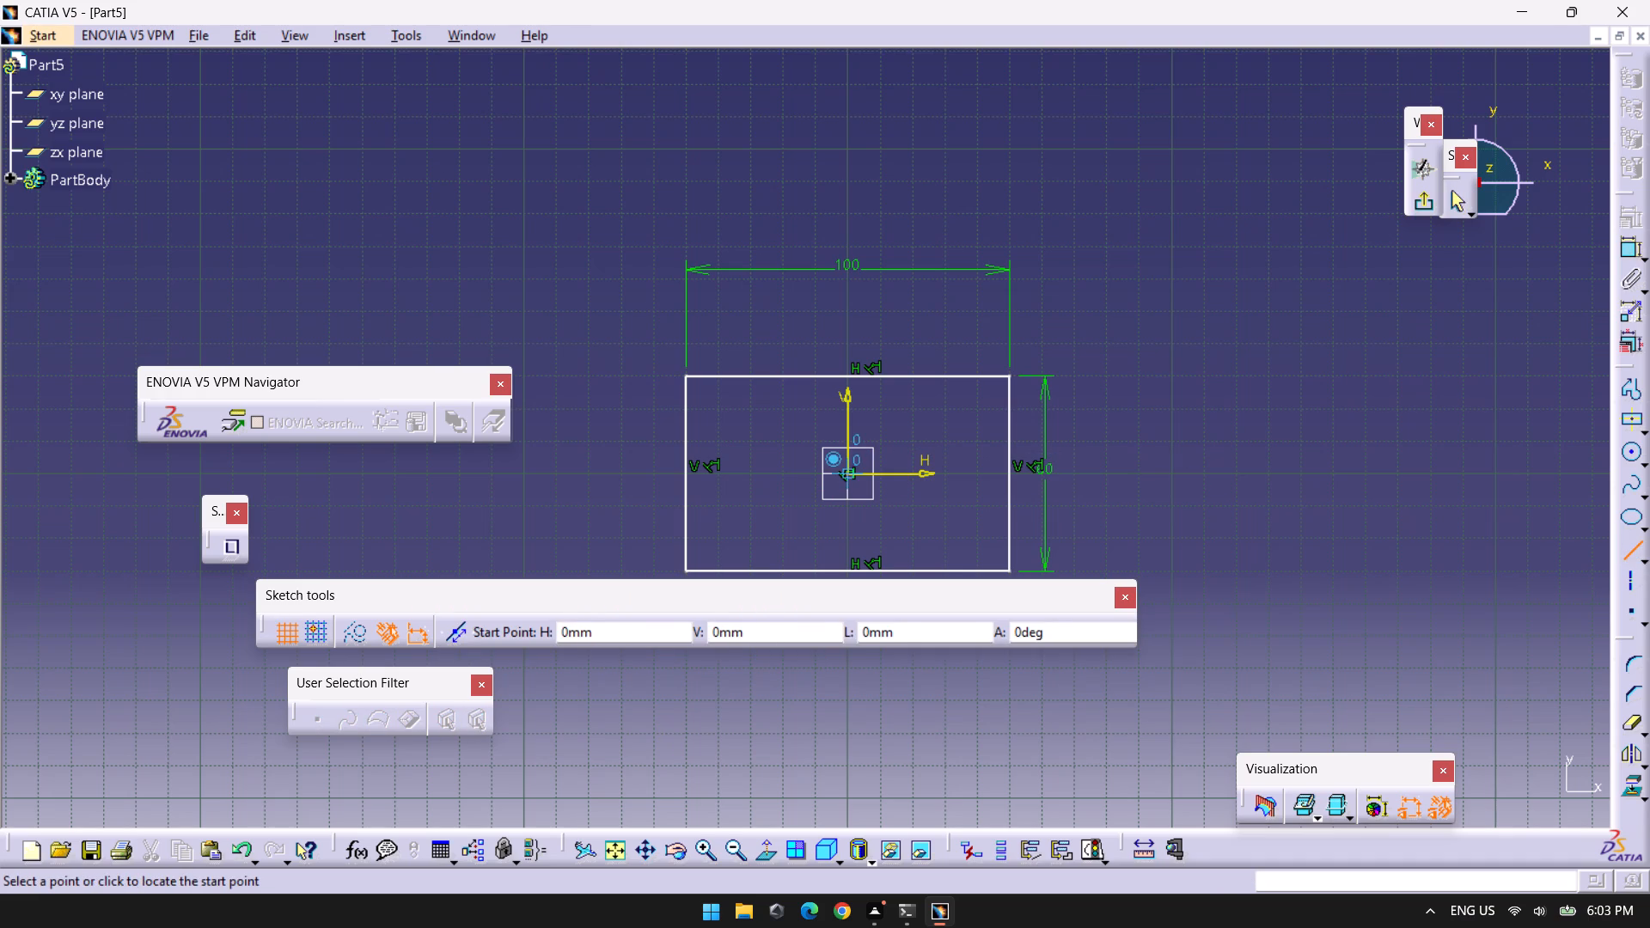
{"action": "left_click", "coordinate": [855, 473]}
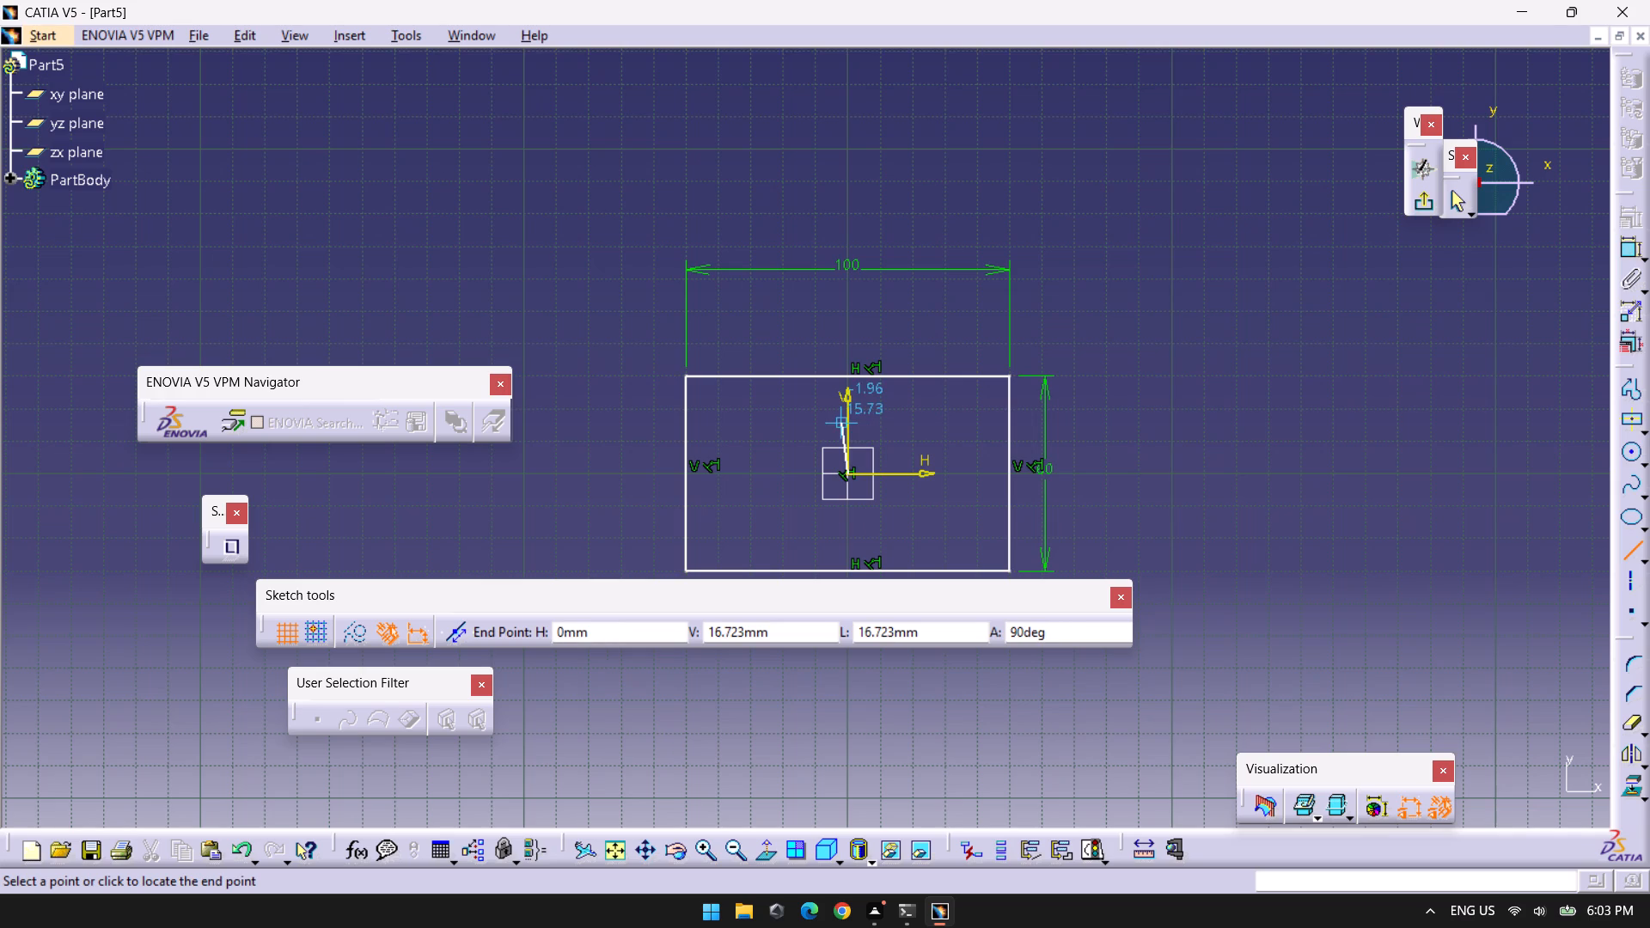
{"action": "key", "text": "Tab"}
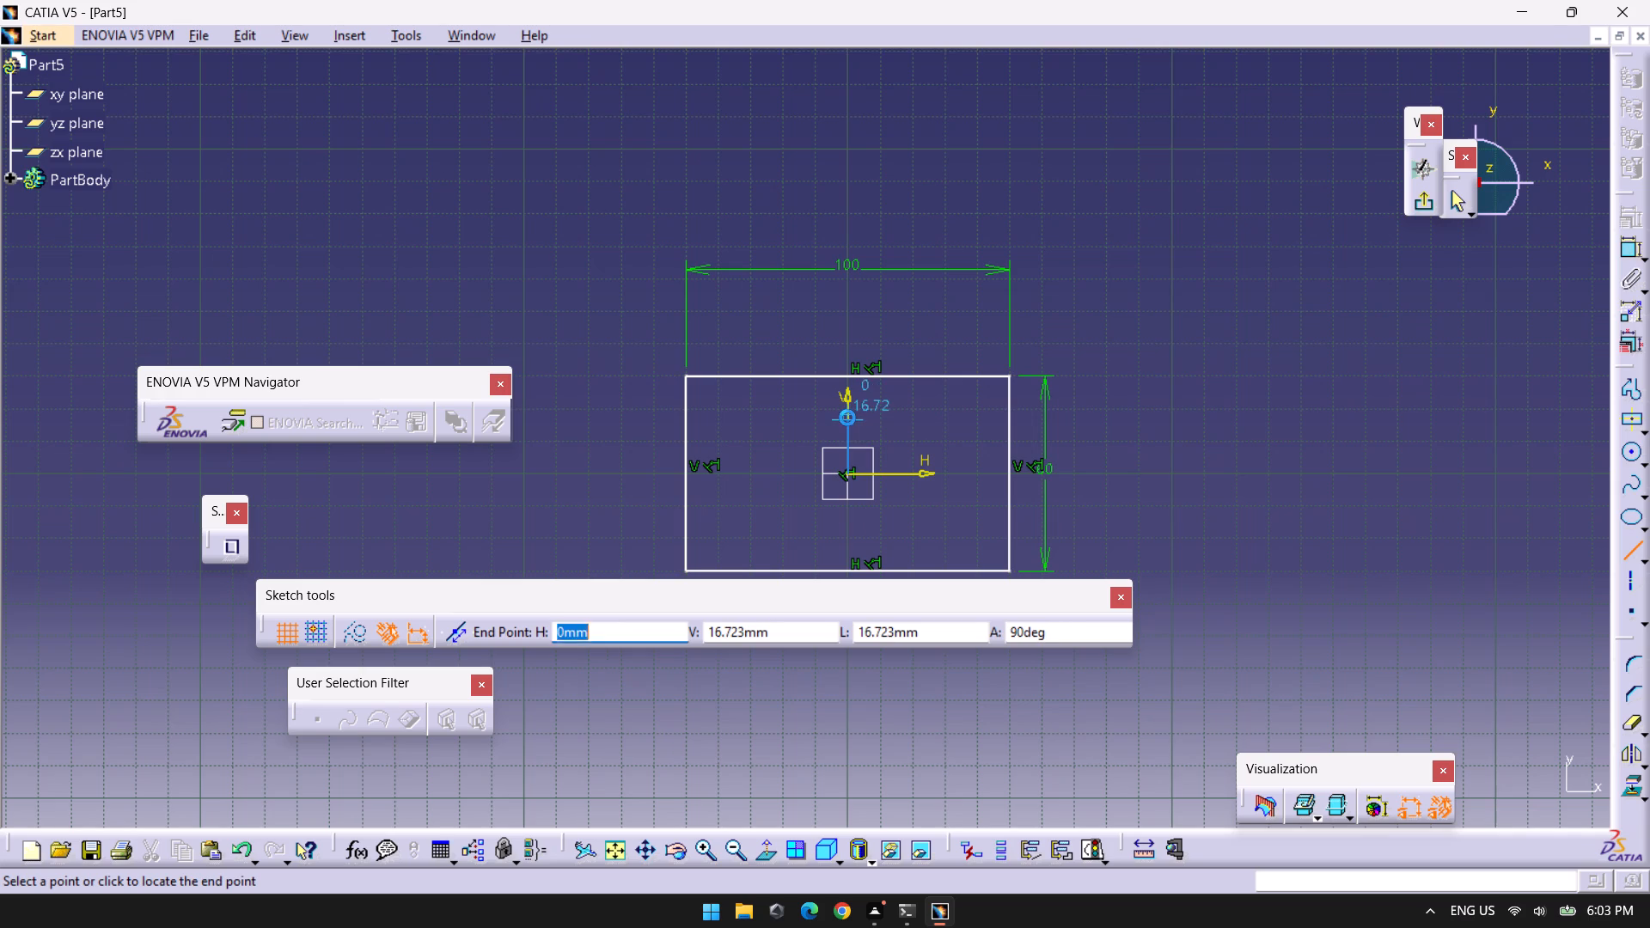
{"action": "key", "text": "Tab"}
{"action": "key", "text": "Tab"}
{"action": "key", "text": "1"}
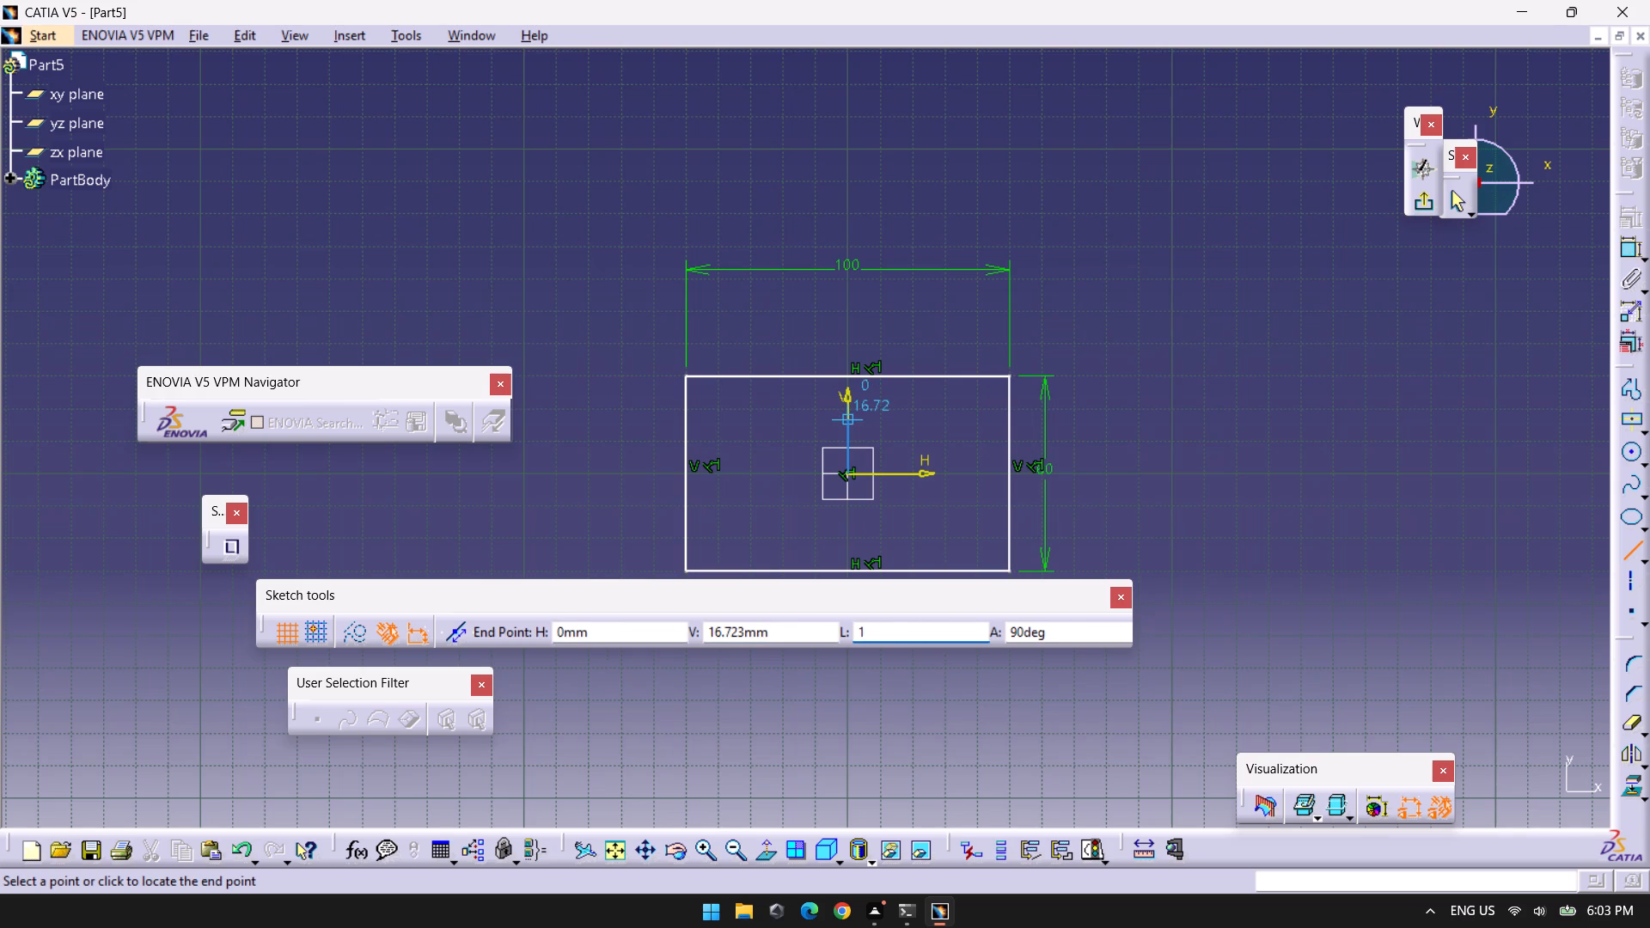
{"action": "key", "text": "5"}
{"action": "key", "text": "Return"}
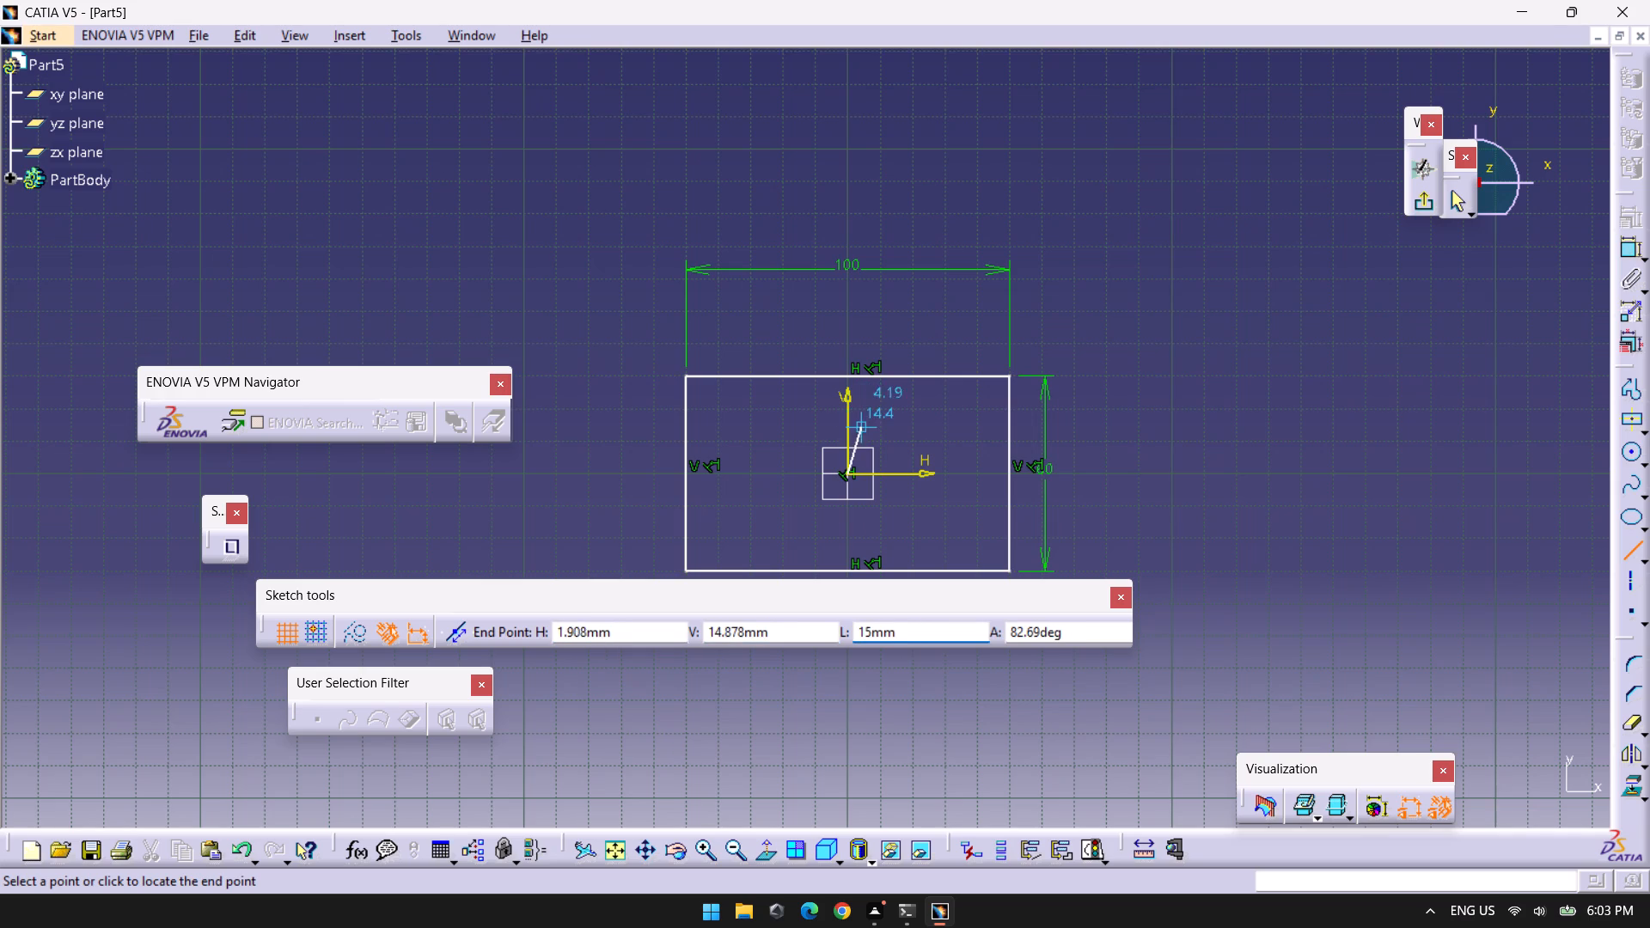
{"action": "left_click", "coordinate": [851, 413]}
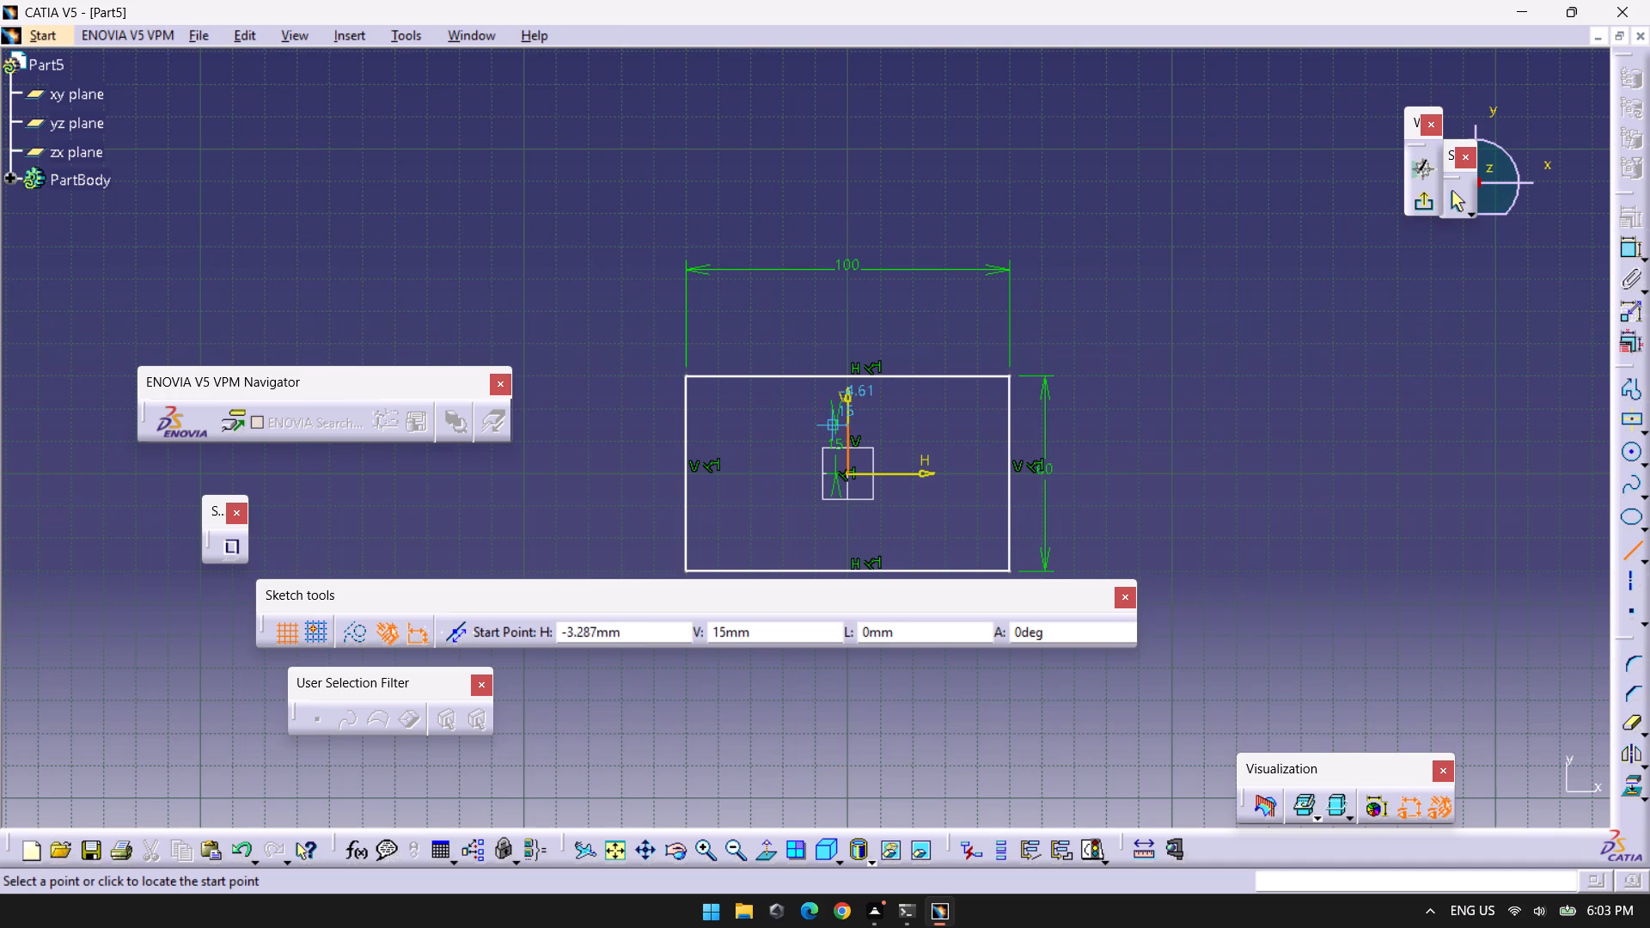
Draw a 35 mm horizontal line from the upper end of the vertical line toward the rectangle's right edge, and end the Line command.
{"action": "left_click", "coordinate": [850, 428]}
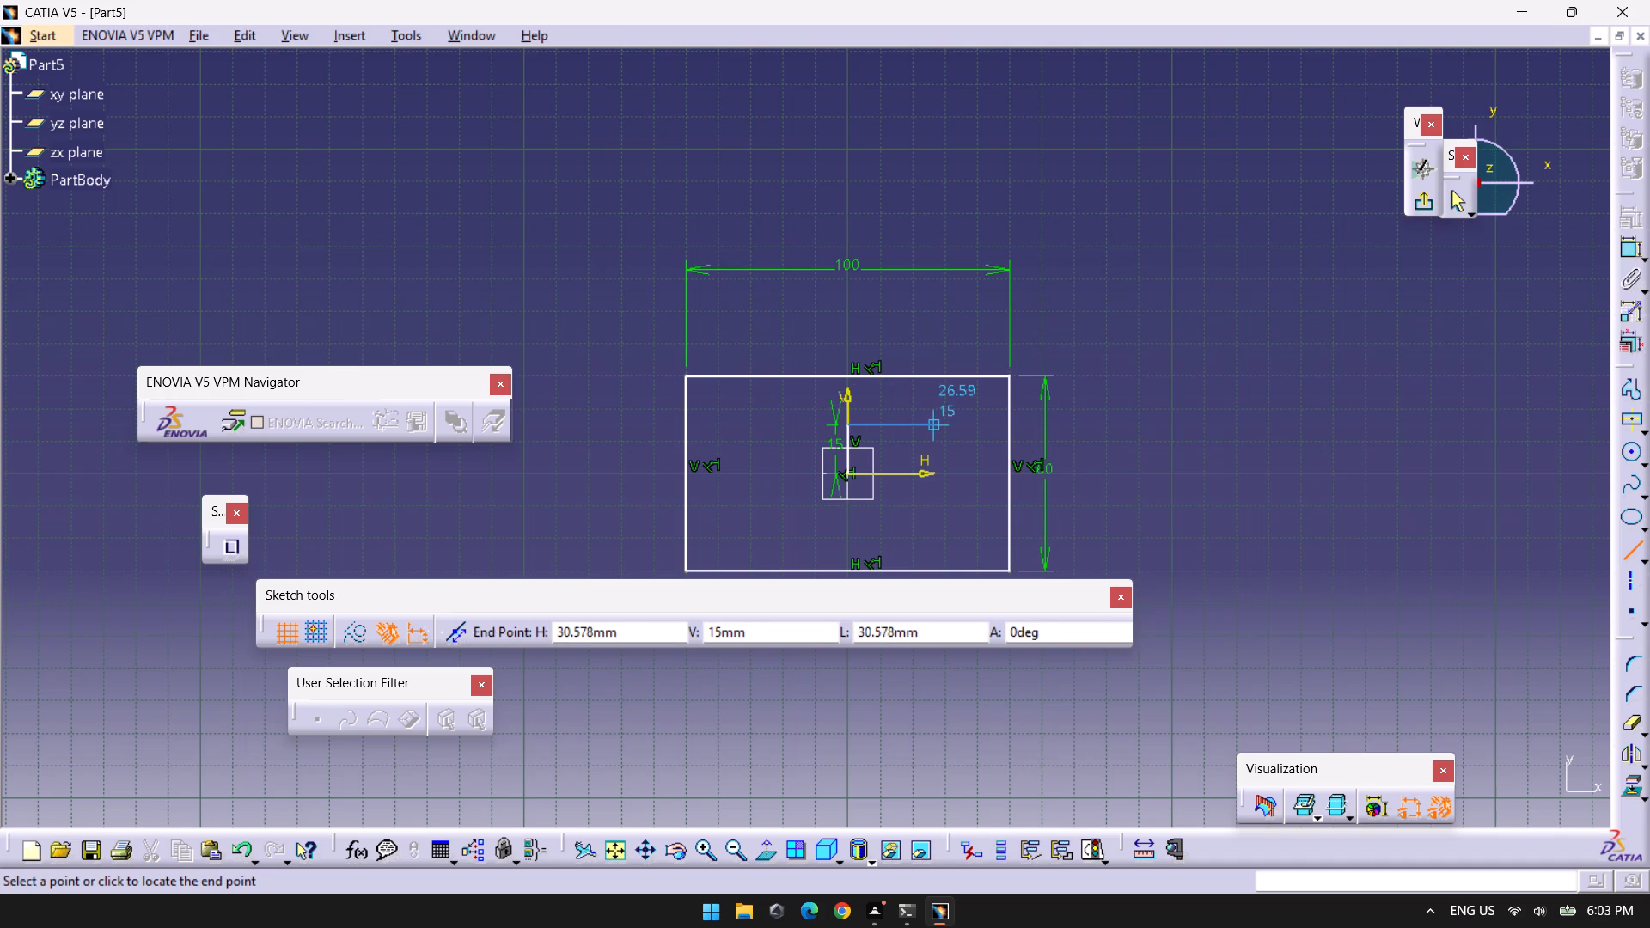
{"action": "key", "text": "Tab"}
{"action": "key", "text": "Tab"}
{"action": "key", "text": "Tab"}
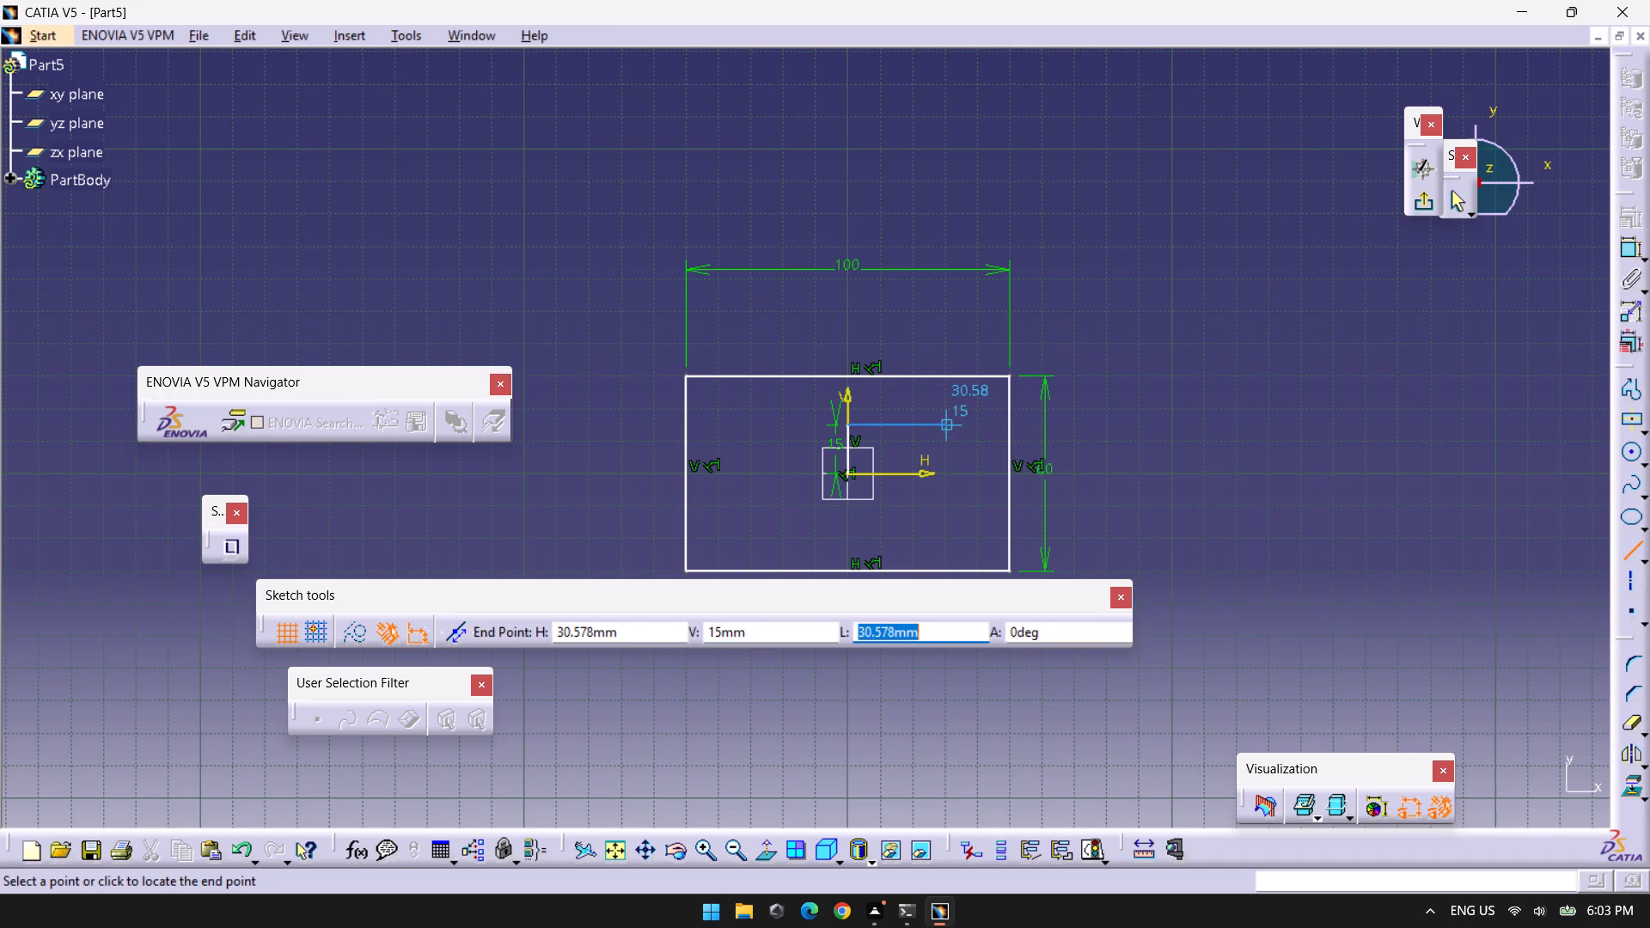
{"action": "type", "text": "35"}
{"action": "key", "text": "Return"}
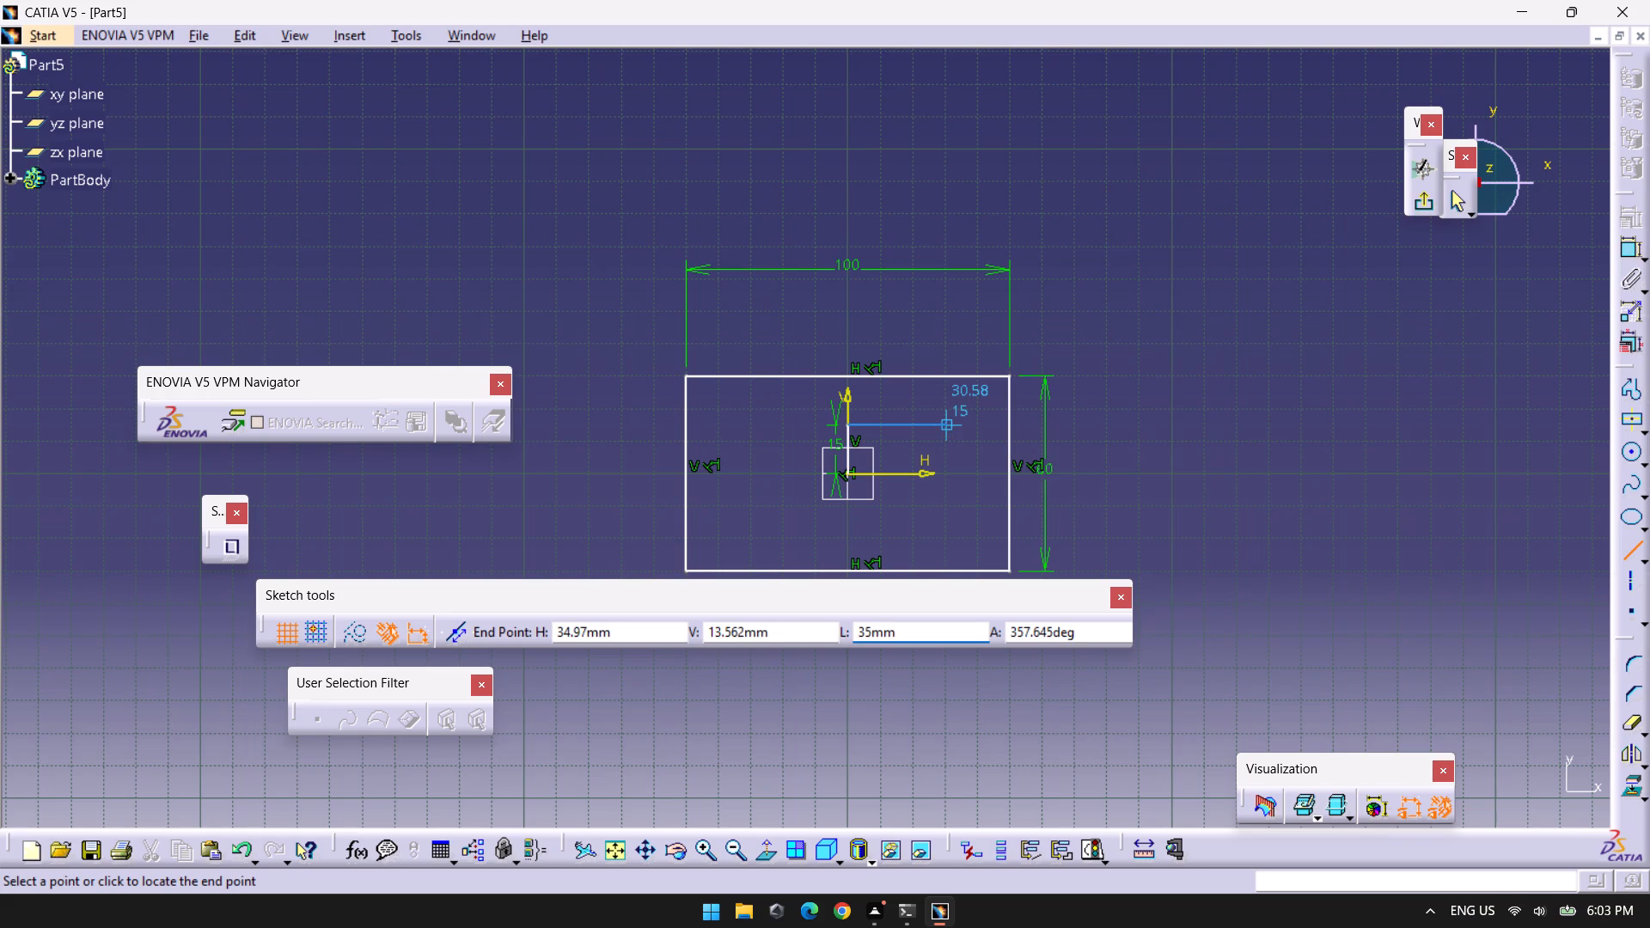
{"action": "left_click", "coordinate": [957, 424]}
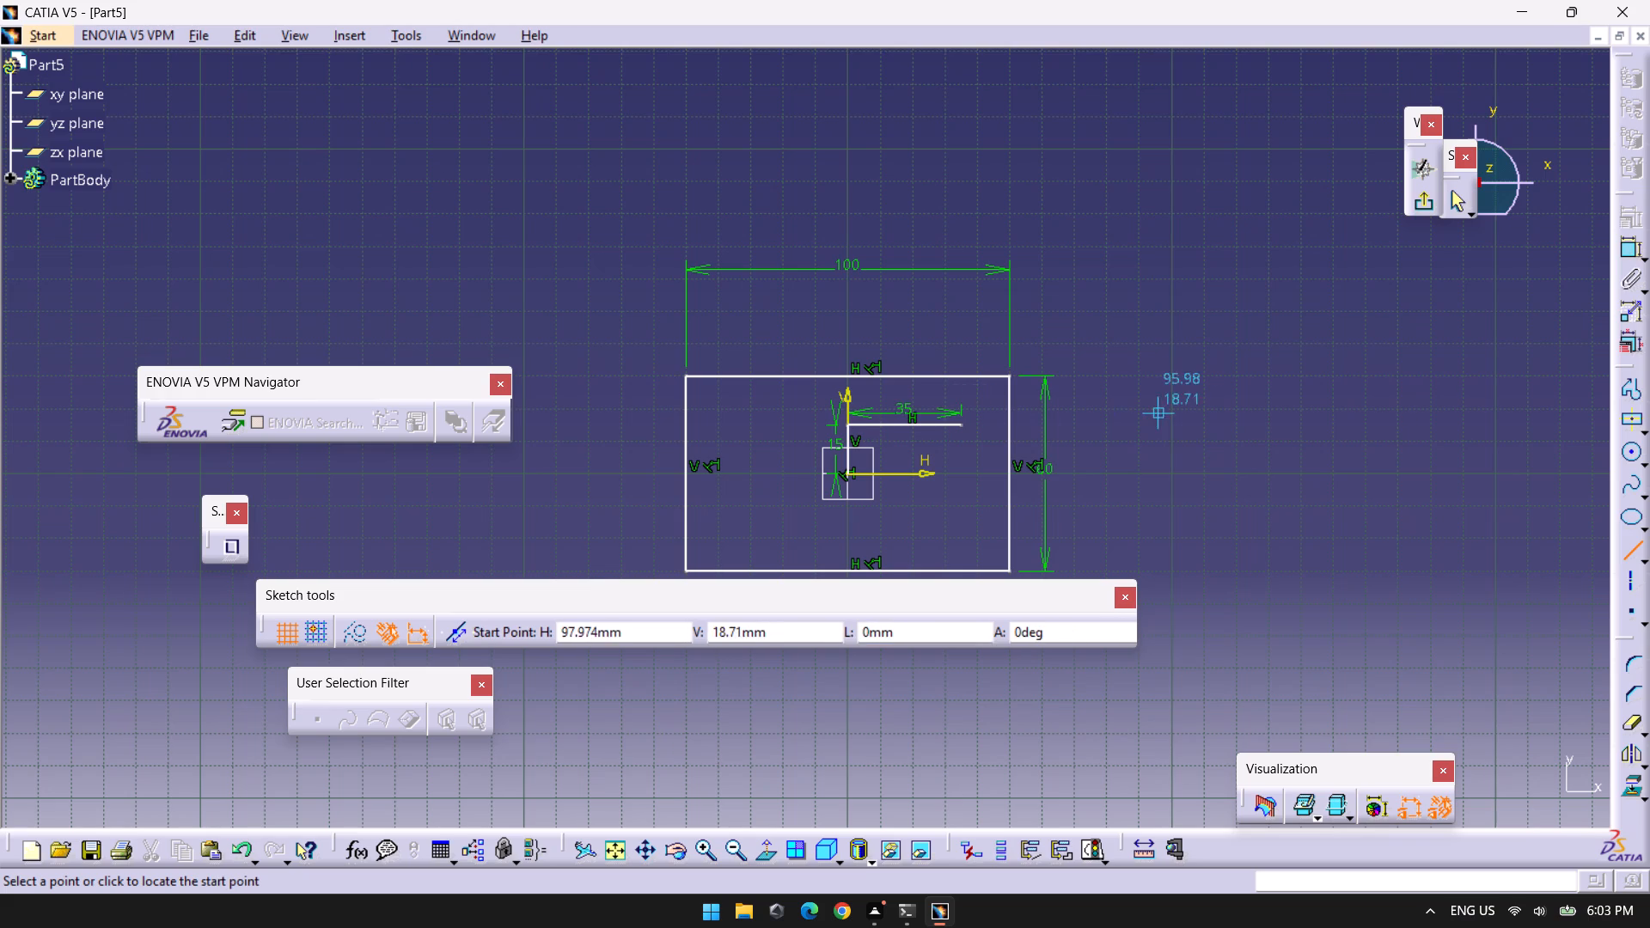
{"action": "left_click", "coordinate": [1171, 412]}
{"action": "key", "text": "Escape"}
{"action": "key", "text": "Escape"}
{"action": "key", "text": "Escape"}
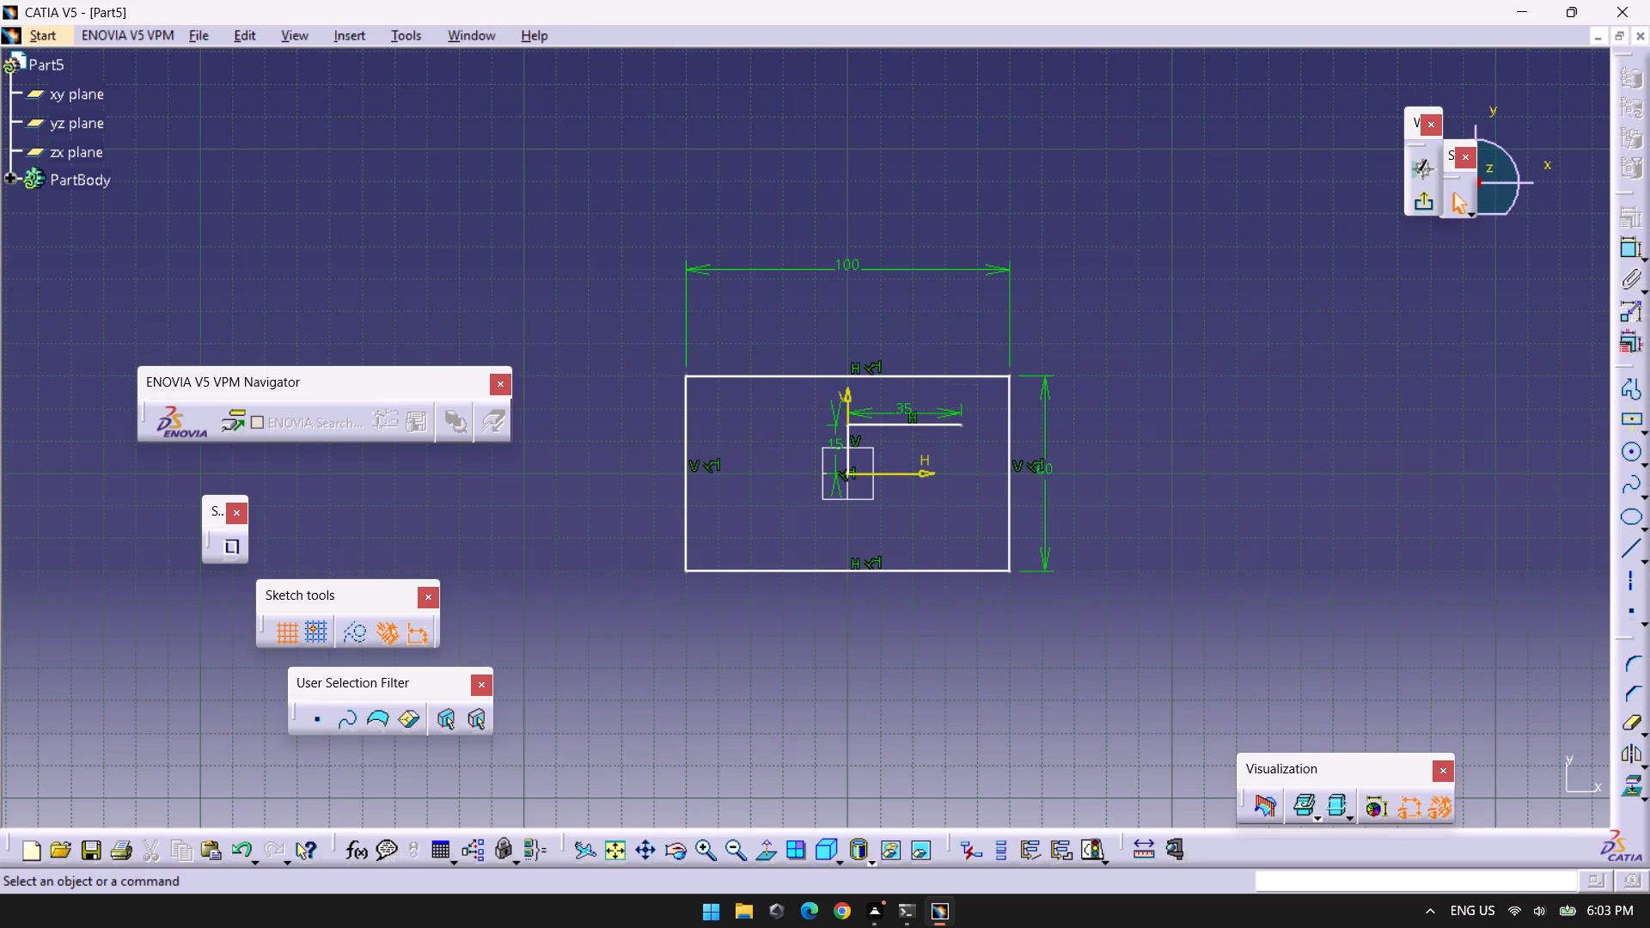
Draw a circle of radius 6 mm centred on the free end of the 35 mm line.
{"action": "left_click", "coordinate": [1627, 449]}
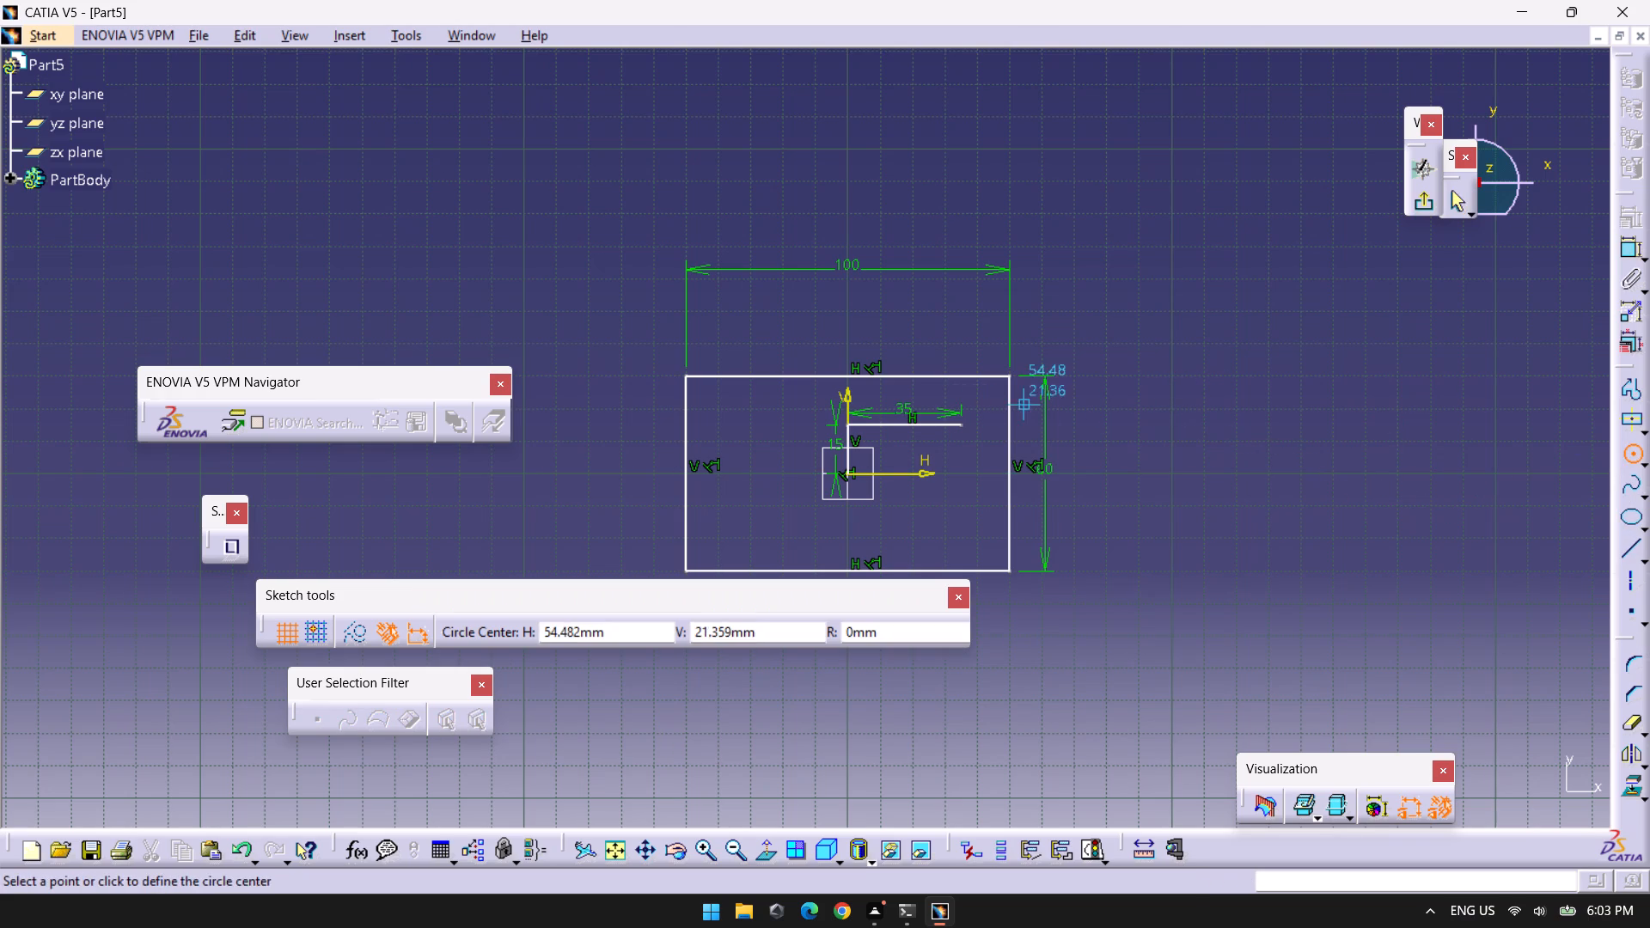
{"action": "middle_click_drag", "start_coordinate": [964, 425], "coordinate": [987, 256]}
{"action": "right_click", "coordinate": [964, 425]}
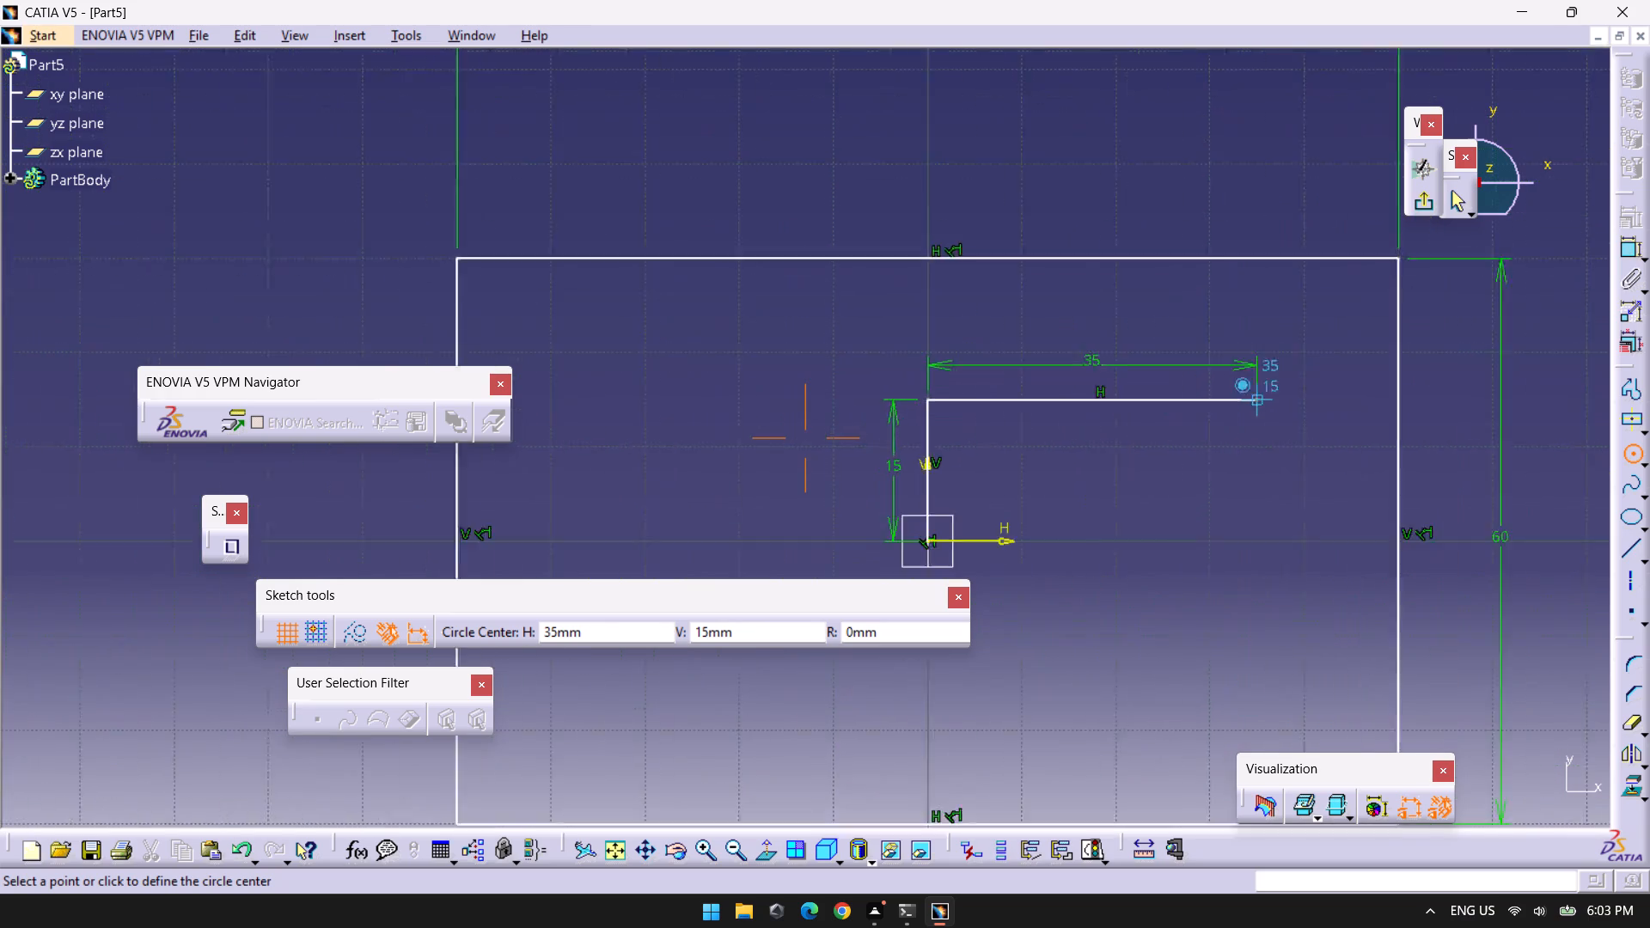
{"action": "middle_click_drag", "start_coordinate": [987, 256], "coordinate": [997, 212]}
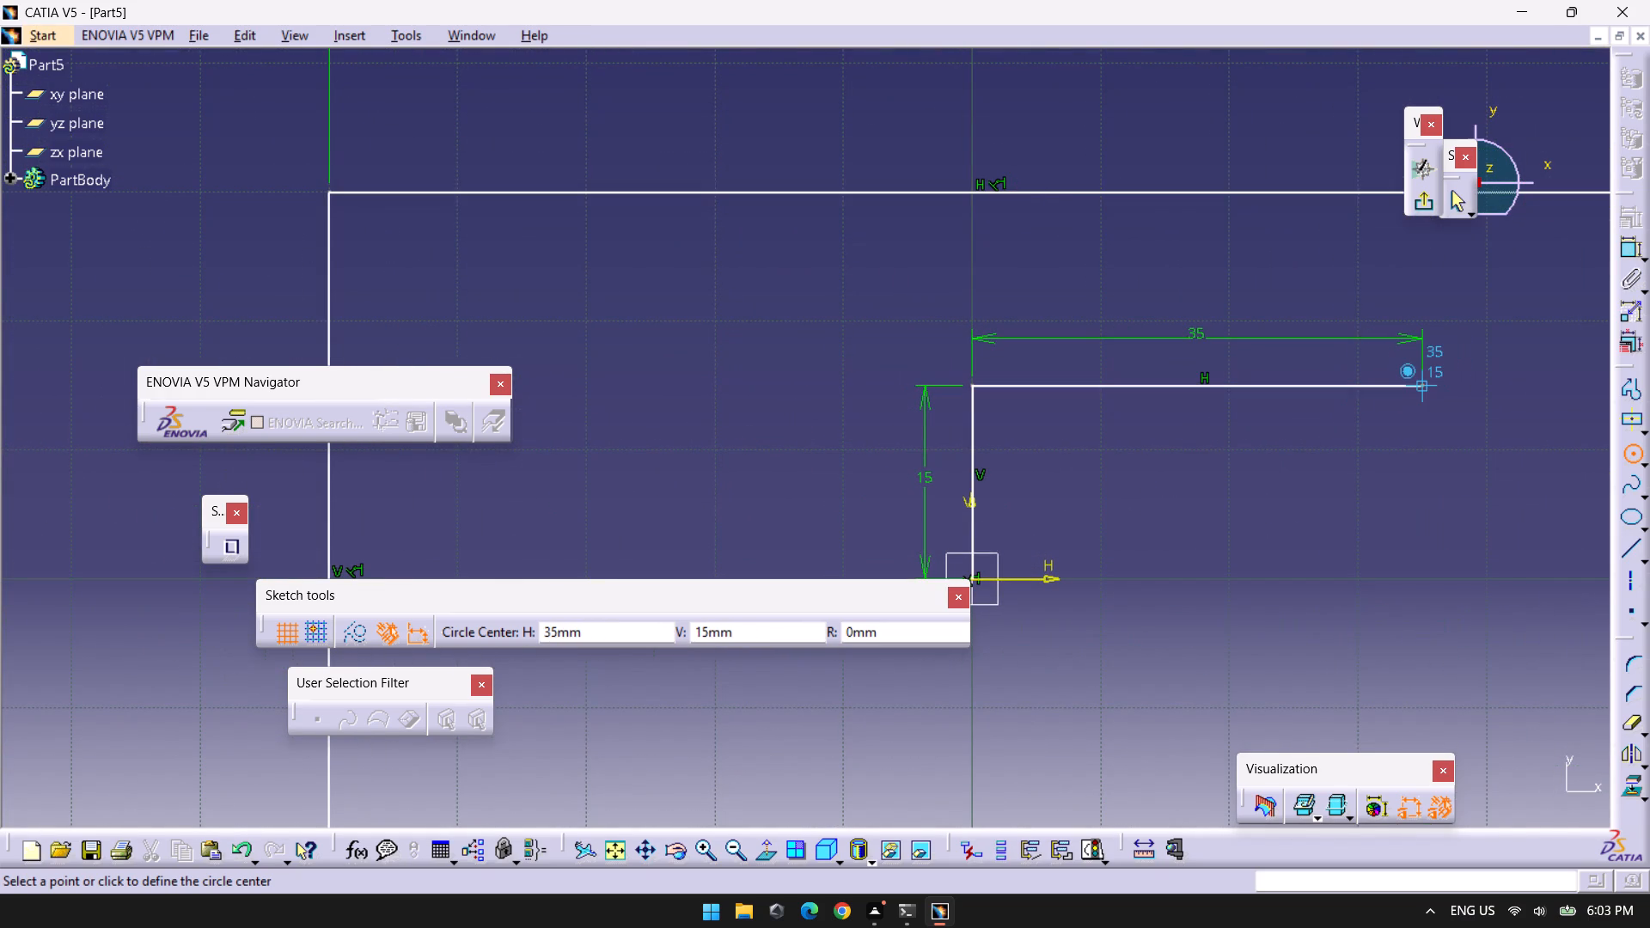
{"action": "left_click", "coordinate": [1424, 382]}
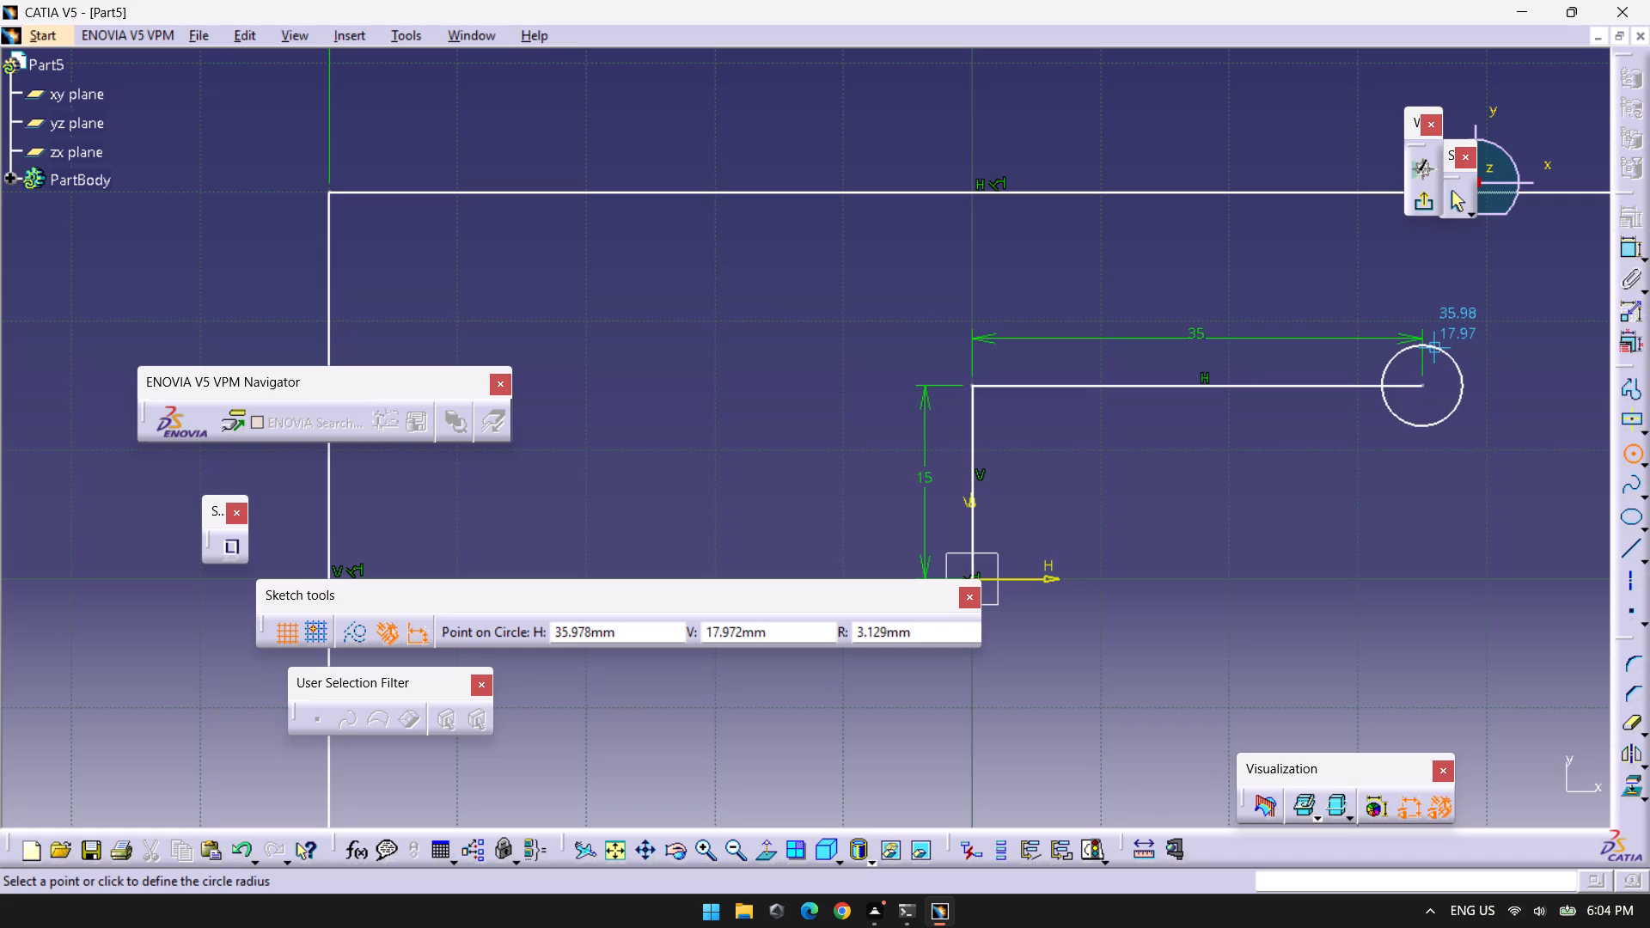
{"action": "key", "text": "Tab"}
{"action": "key", "text": "Tab"}
{"action": "key", "text": "Tab"}
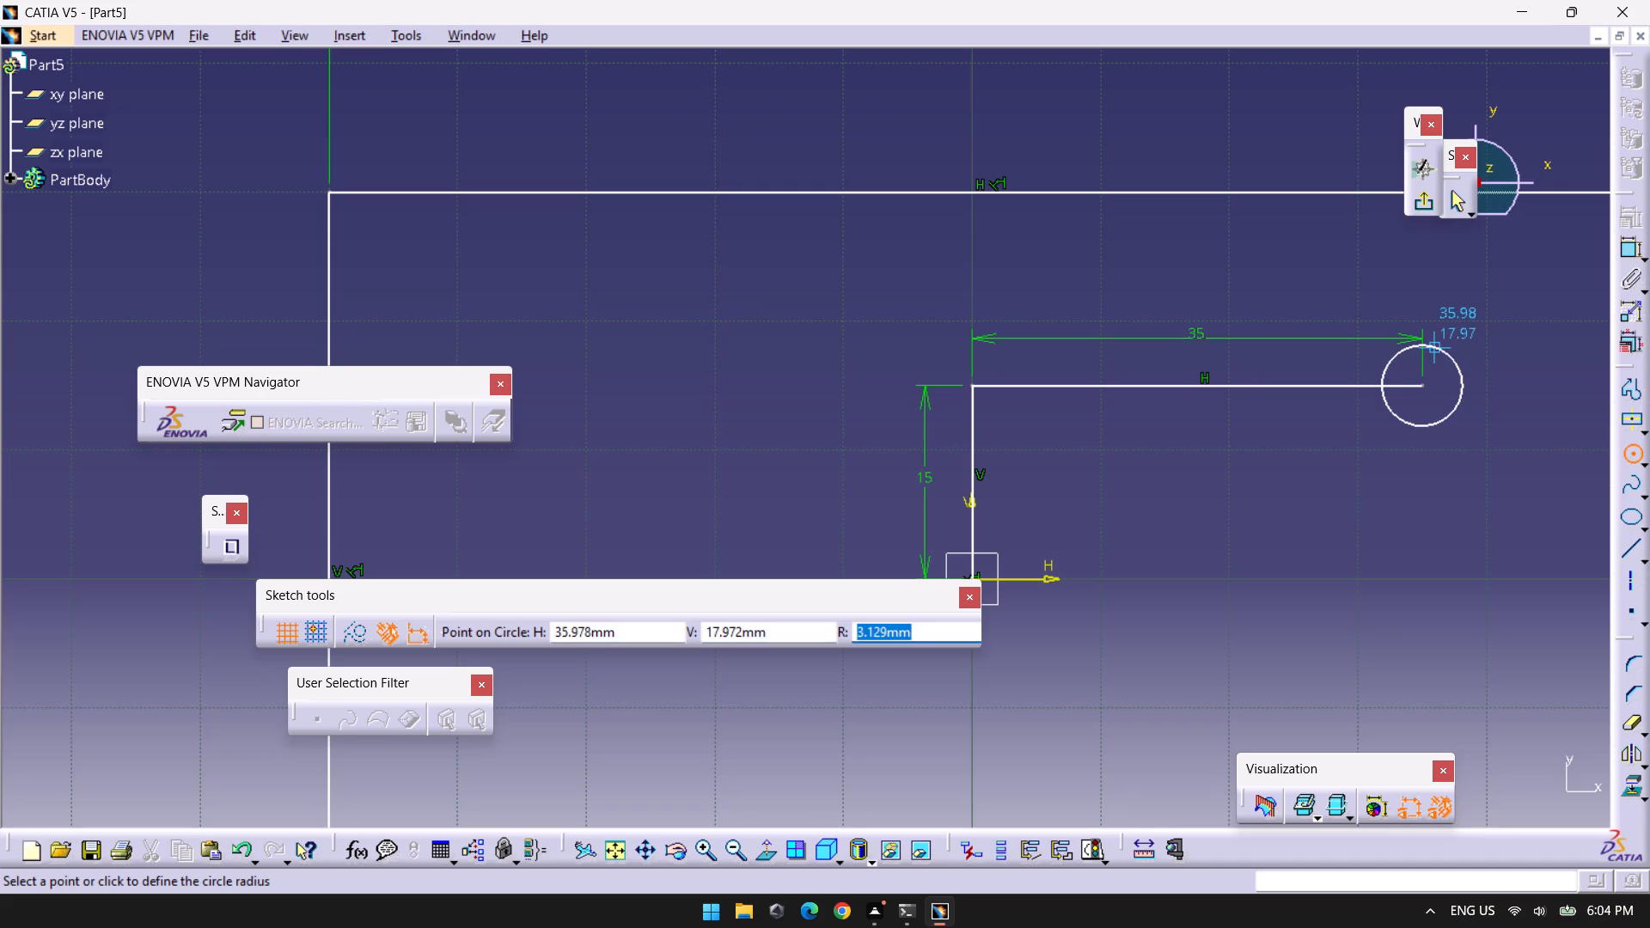
{"action": "key", "text": "6"}
{"action": "key", "text": "Return"}
Mirror the circle about the vertical centreline to the rectangle's upper-left area.
{"action": "scroll", "coordinate": [634, 324], "scroll_direction": "up", "scroll_amount": 1}
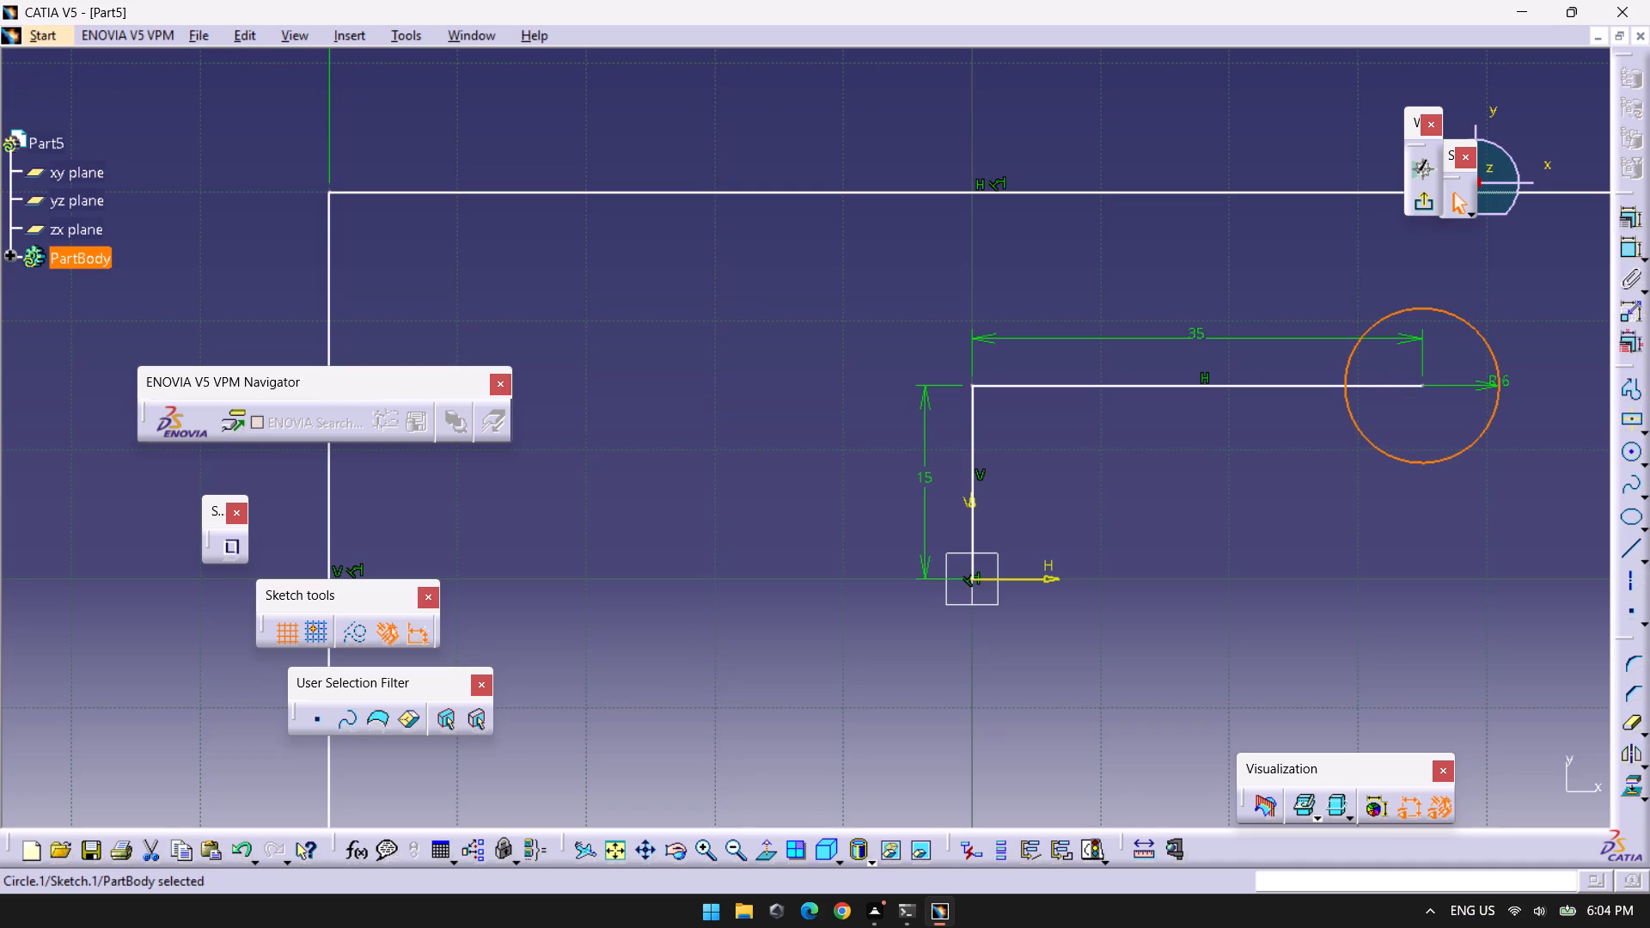
{"action": "middle_click_drag", "start_coordinate": [634, 324], "coordinate": [685, 428]}
{"action": "right_click", "coordinate": [634, 324]}
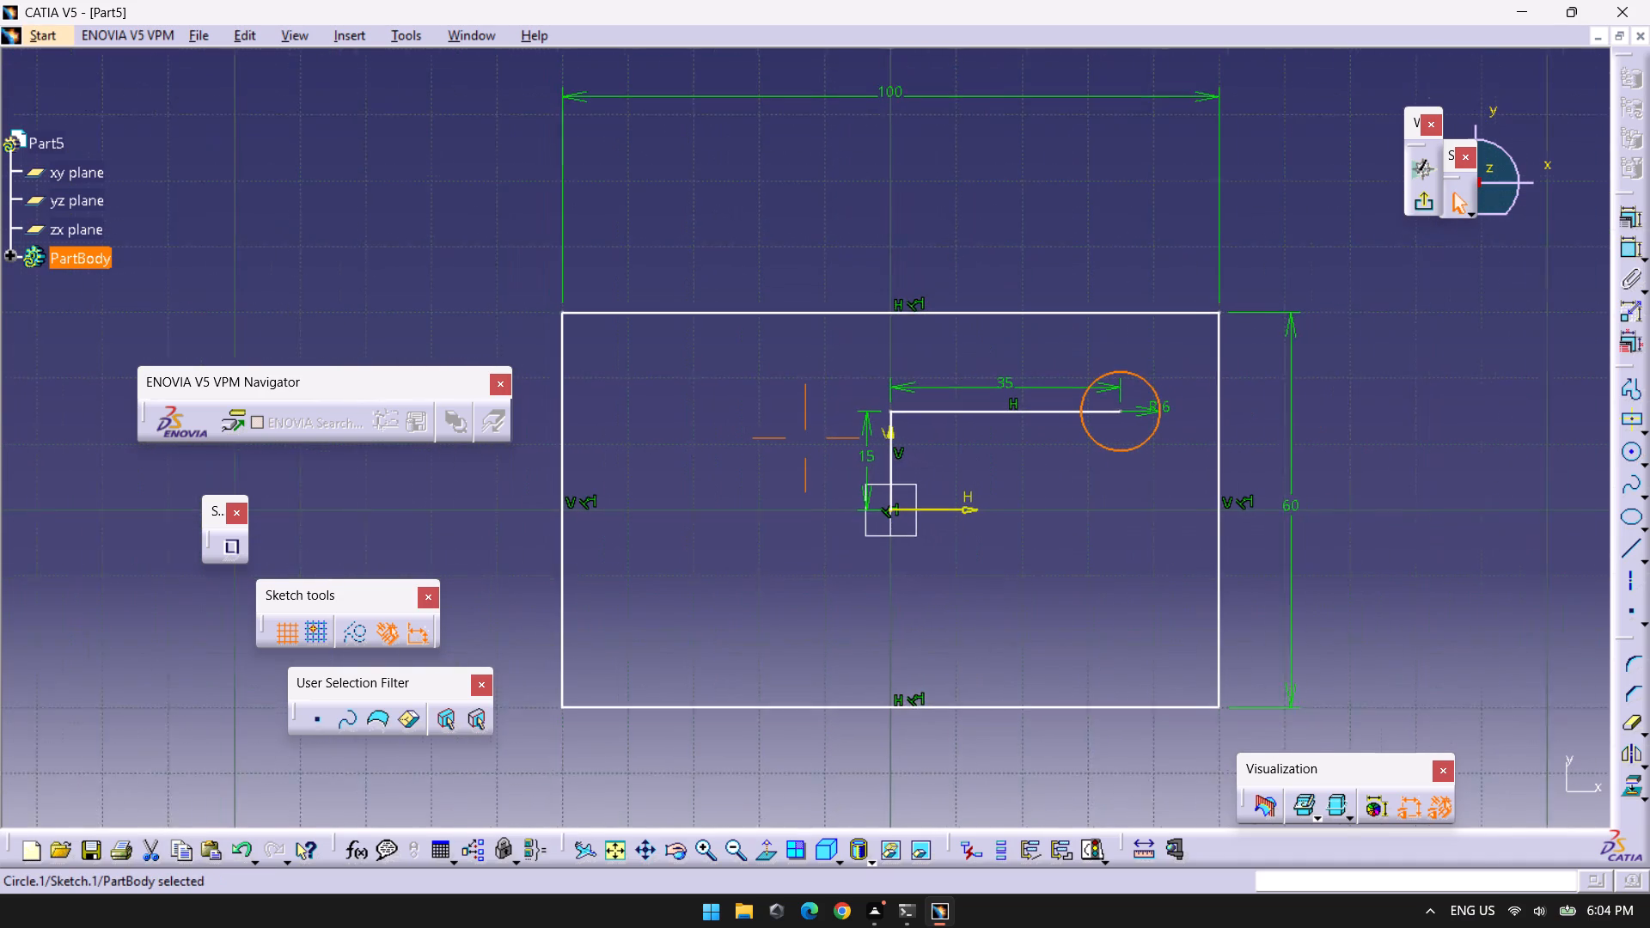
{"action": "middle_click_drag", "start_coordinate": [685, 428], "coordinate": [687, 430]}
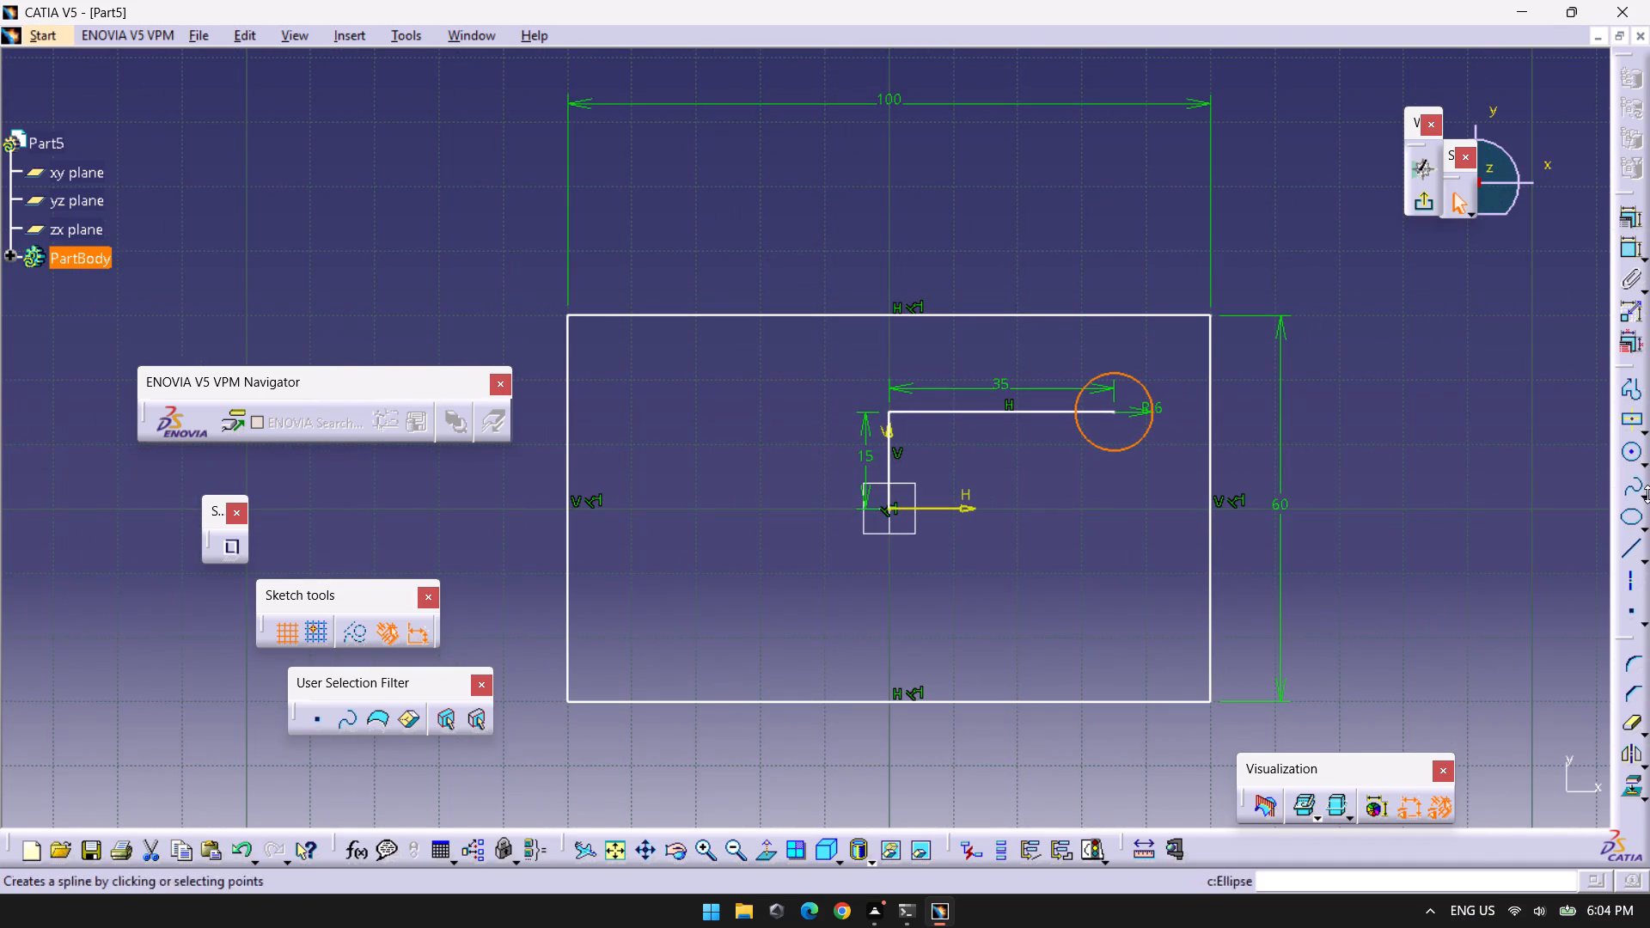
{"action": "left_click", "coordinate": [1631, 762]}
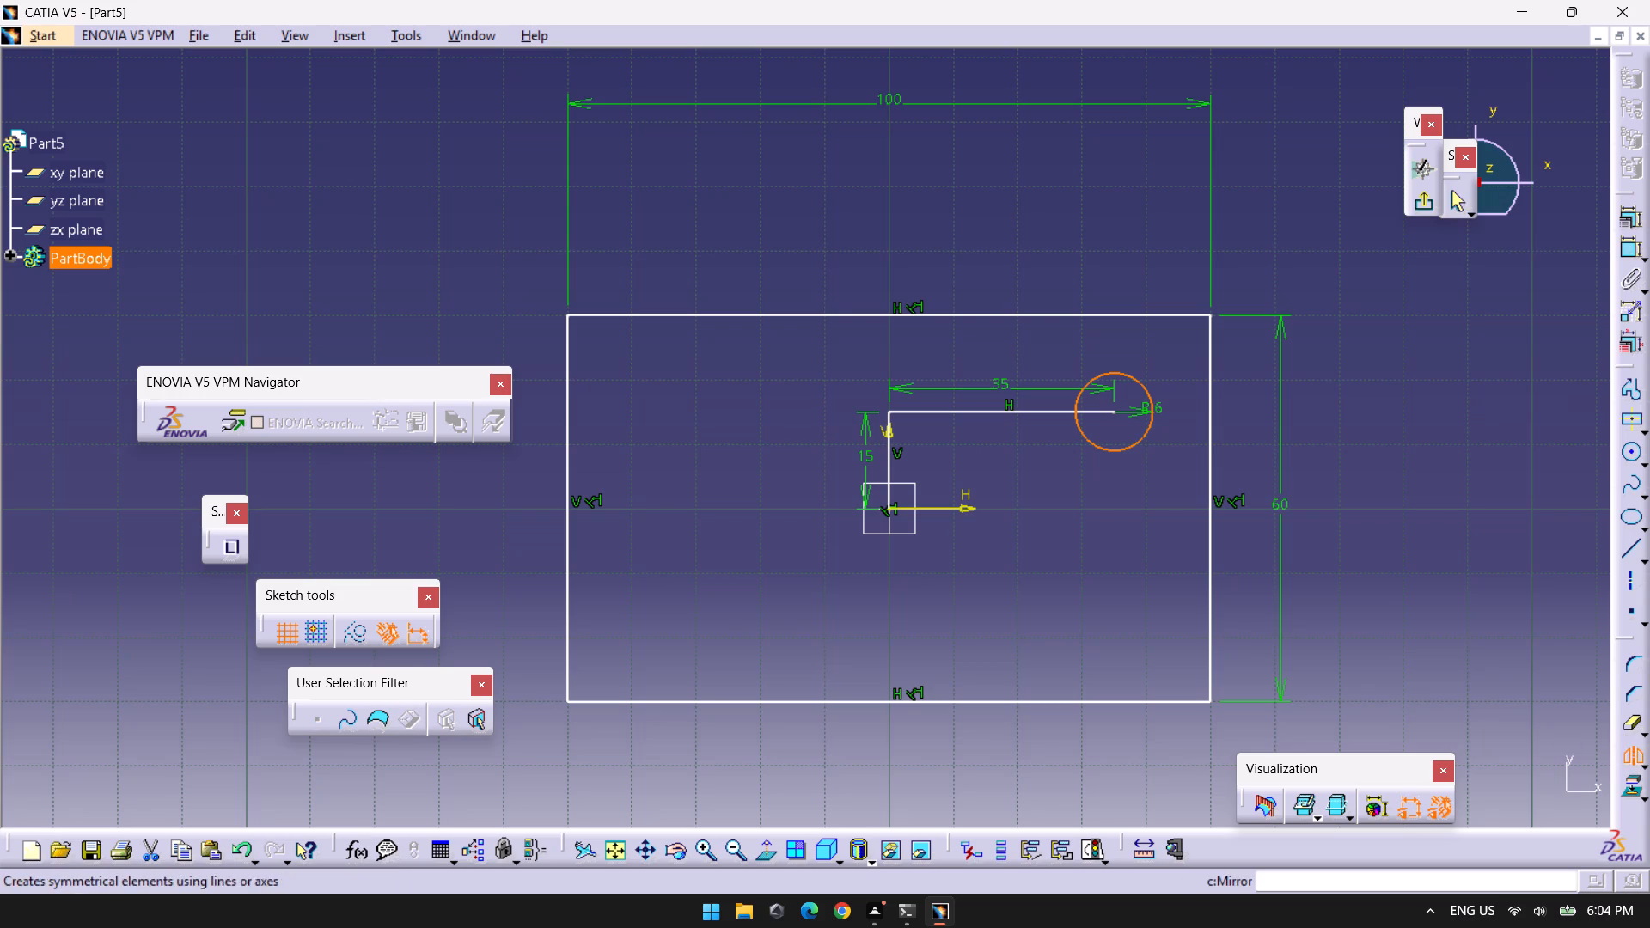
{"action": "left_click", "coordinate": [883, 453]}
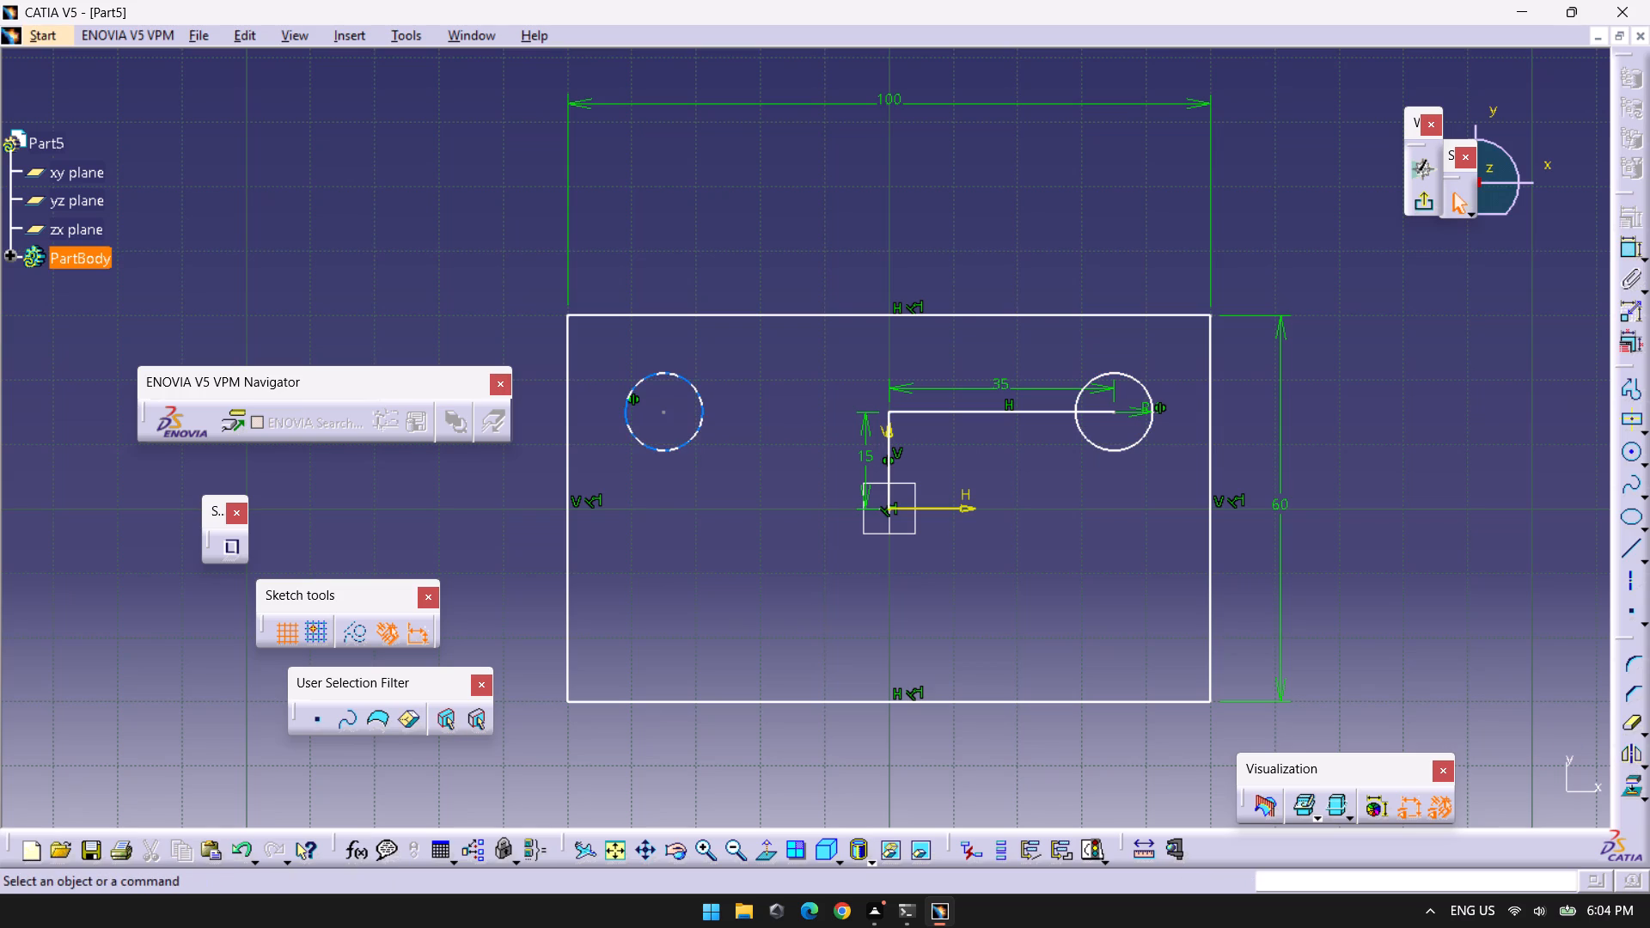
Mirror both upper circles about the horizontal H axis to the lower half of the rectangle.
{"action": "left_click", "coordinate": [699, 424]}
{"action": "left_click", "coordinate": [1094, 381], "text": "ctrl"}
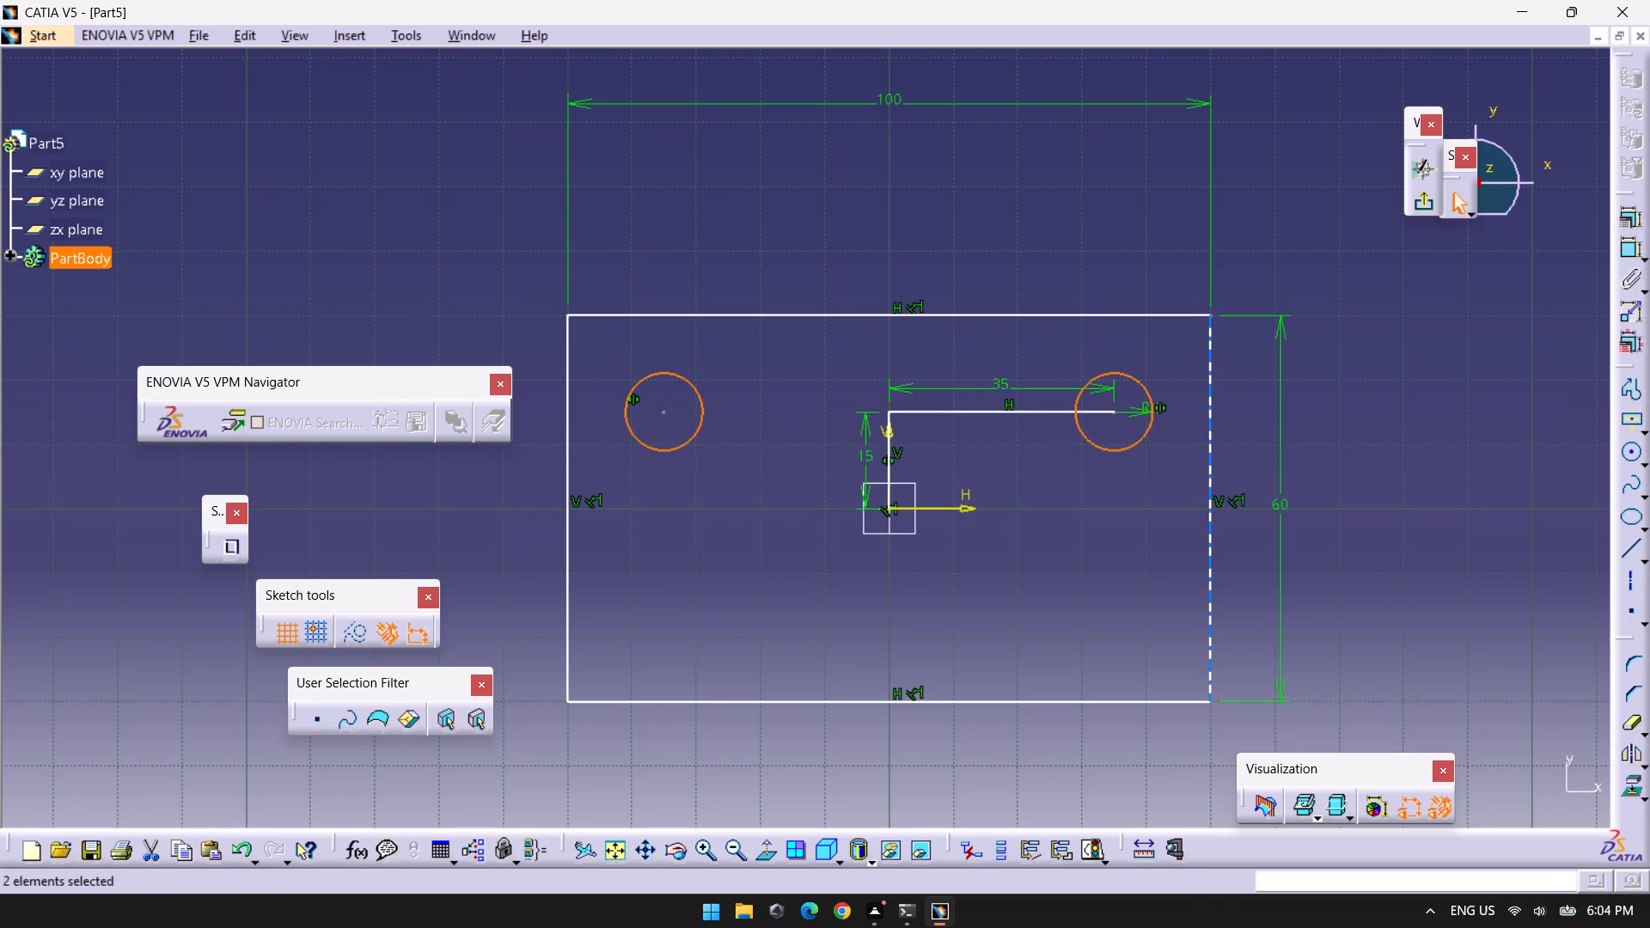
{"action": "left_click", "coordinate": [1623, 755]}
{"action": "left_click", "coordinate": [938, 511]}
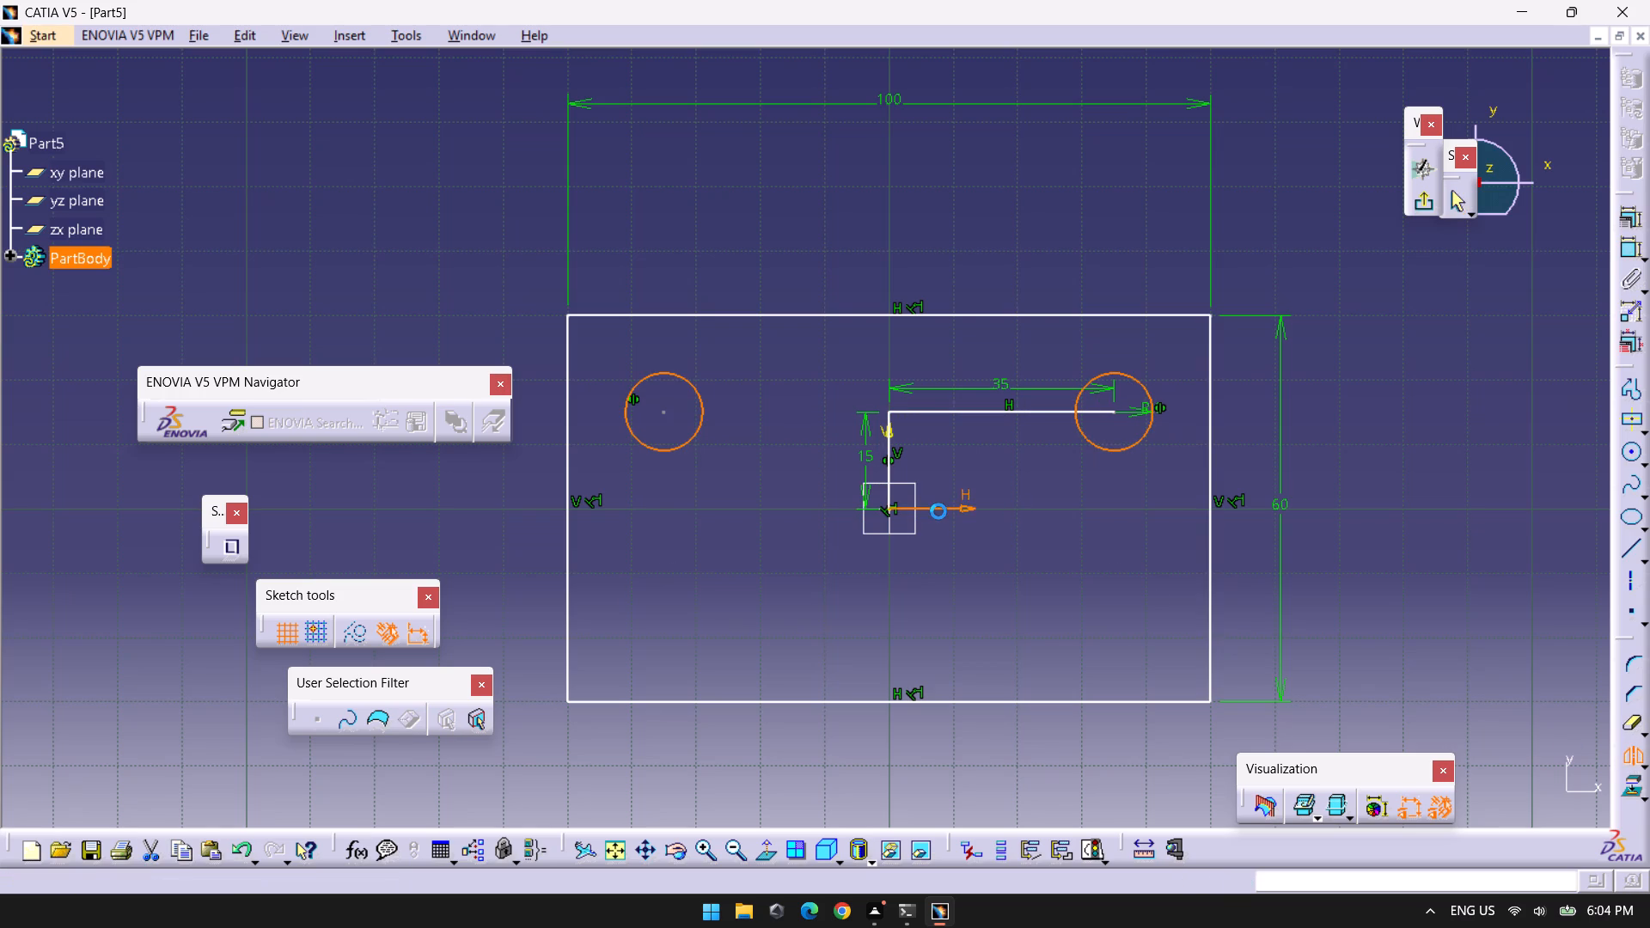
Delete the 15 mm vertical and 35 mm horizontal helper lines from the sketch.
{"action": "left_click", "coordinate": [889, 465]}
{"action": "left_click", "coordinate": [967, 410], "text": "ctrl"}
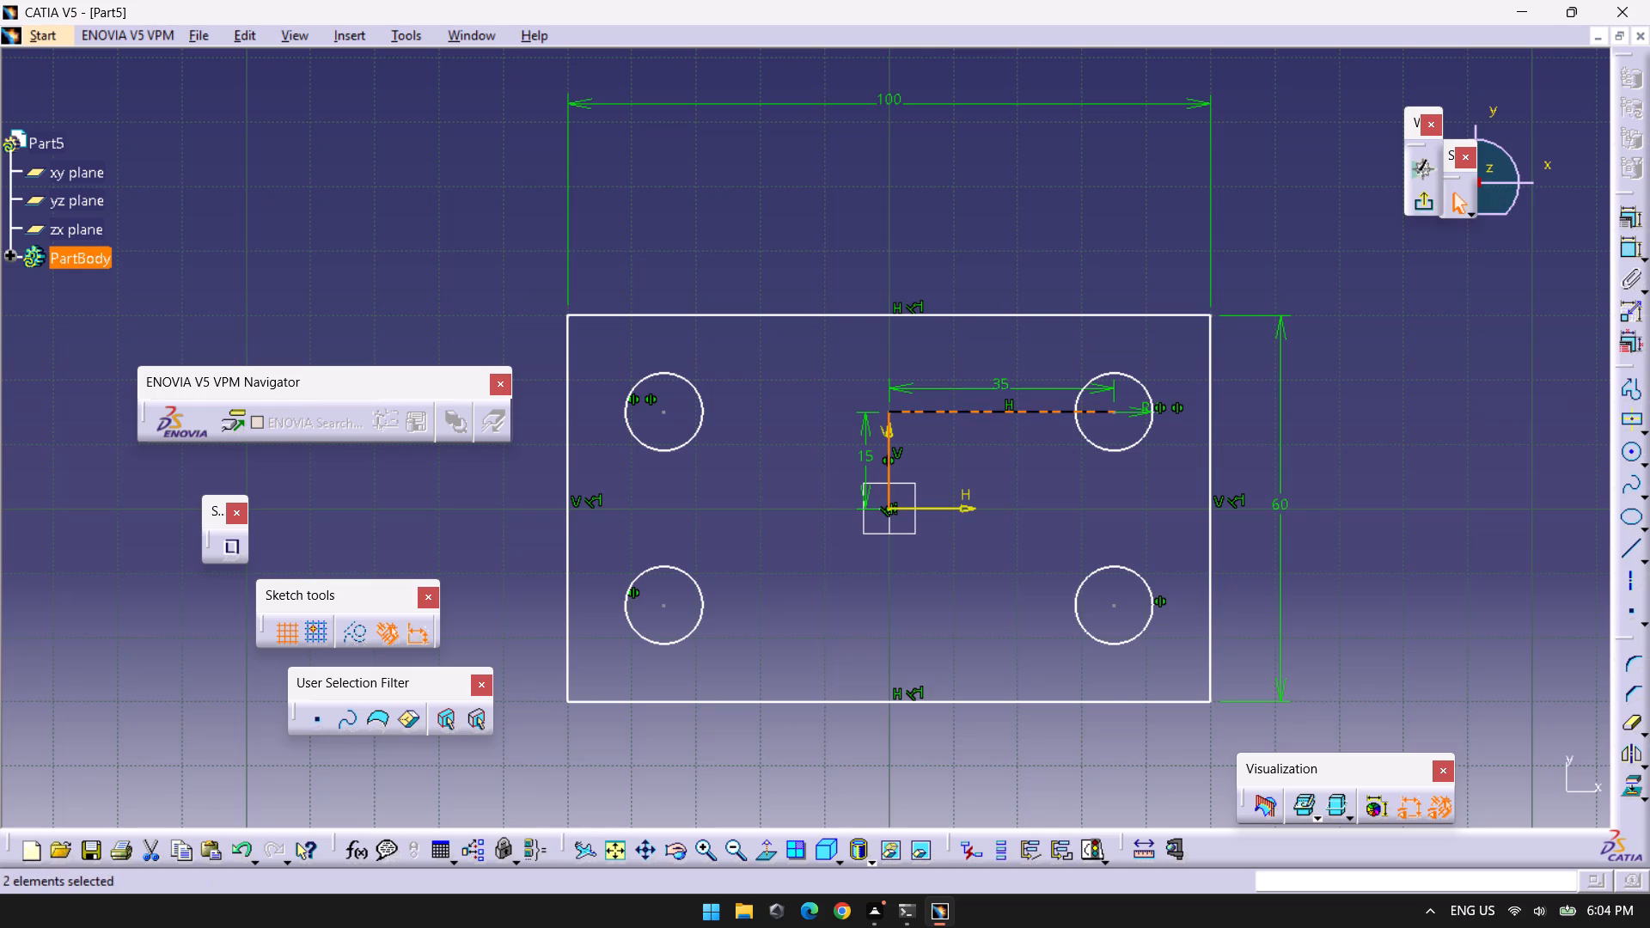
{"action": "key", "text": "Delete"}
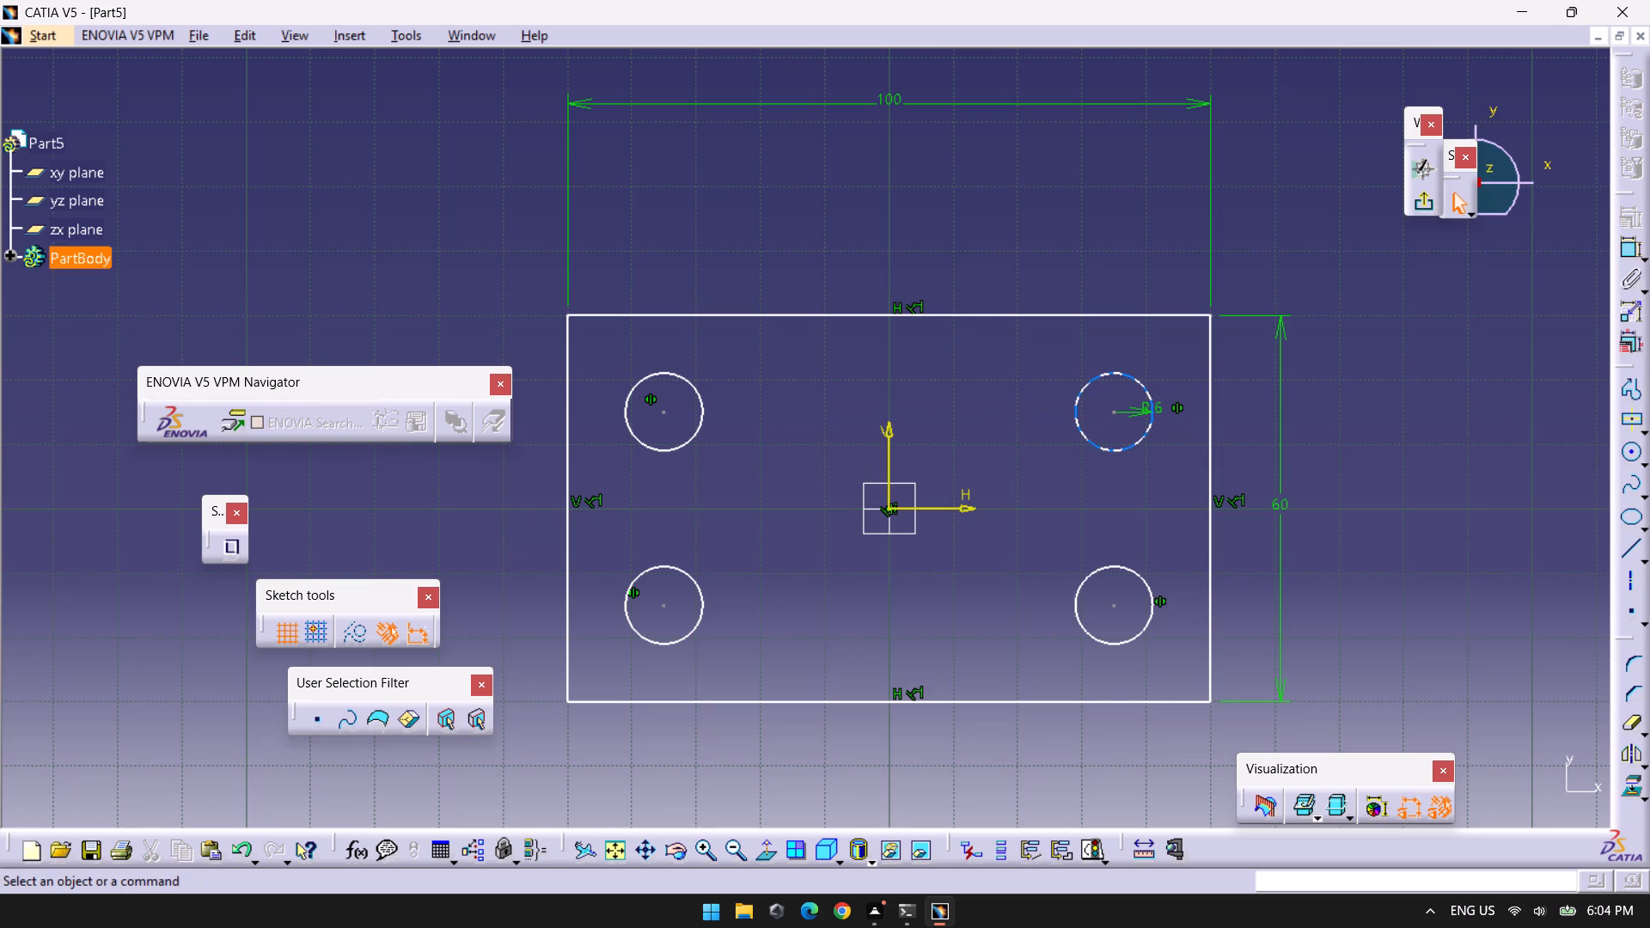
Draw a 15 mm radius circle concentric with the upper-right hole, reaching the rectangle's top edge.
{"action": "left_click", "coordinate": [1631, 453]}
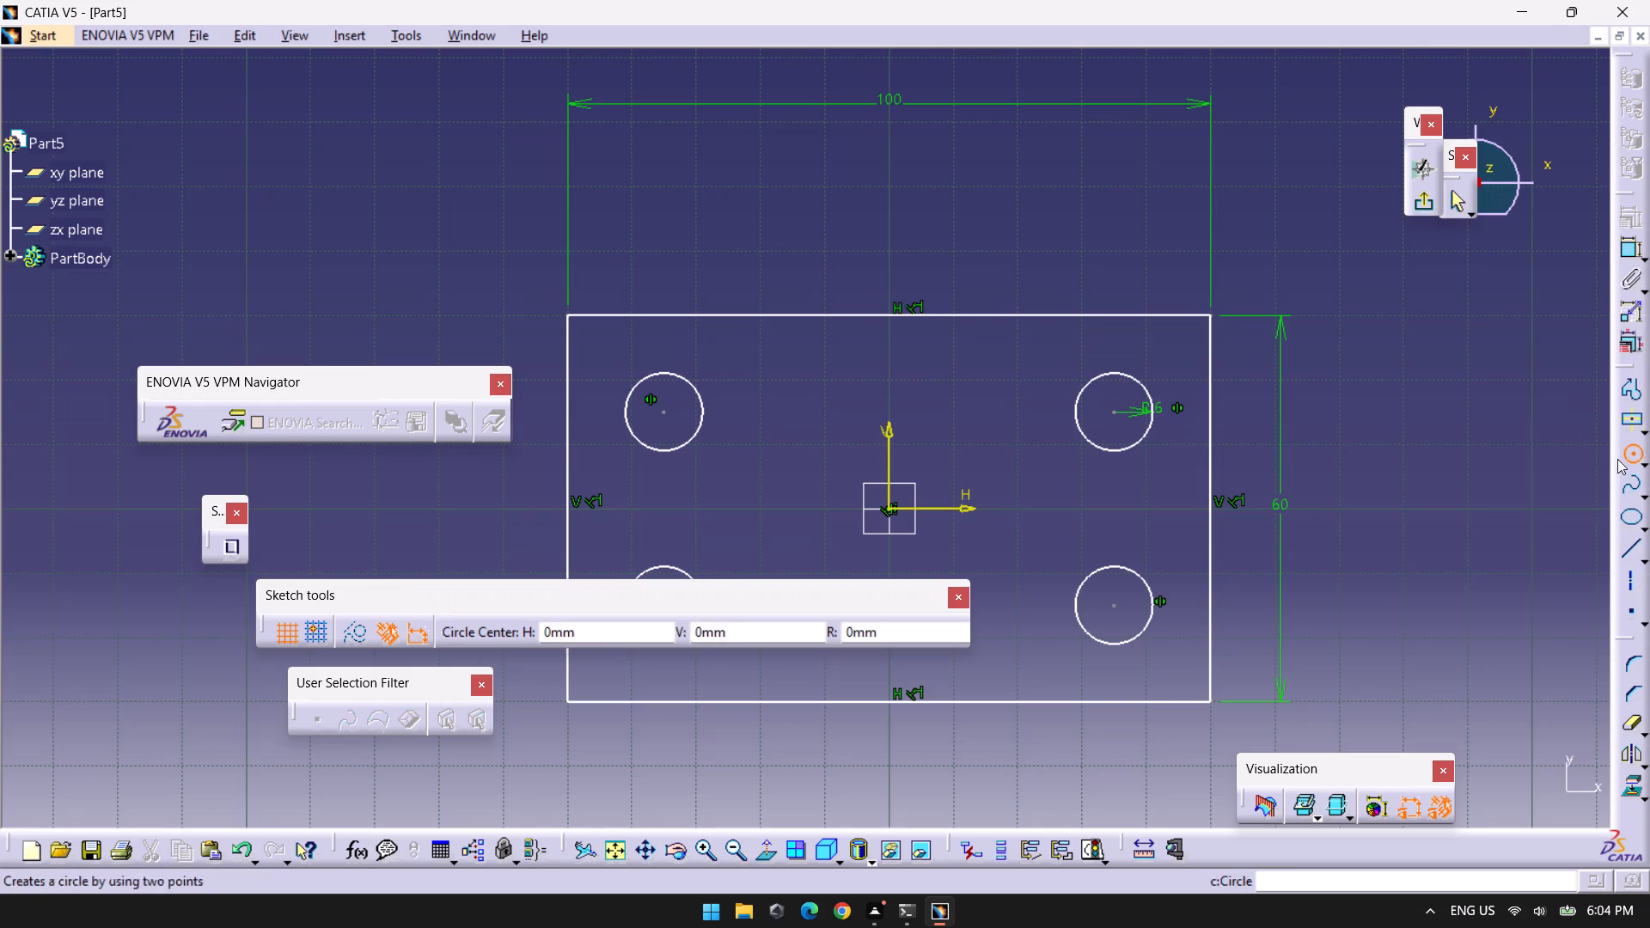
{"action": "left_click", "coordinate": [1115, 412]}
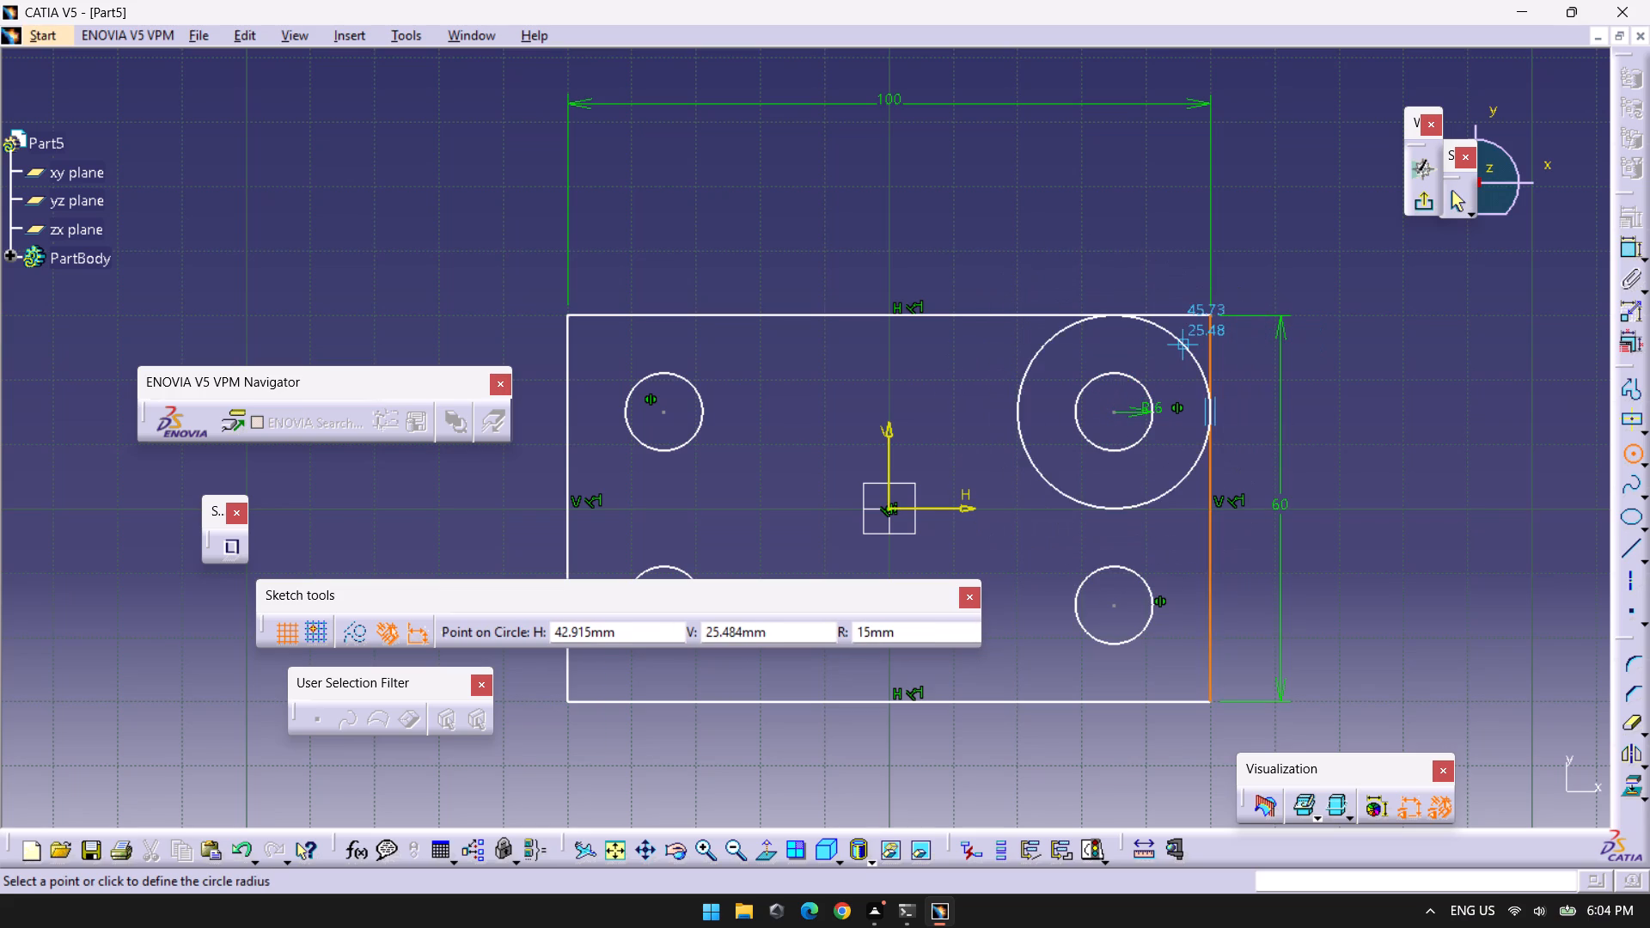
{"action": "left_click", "coordinate": [1117, 310]}
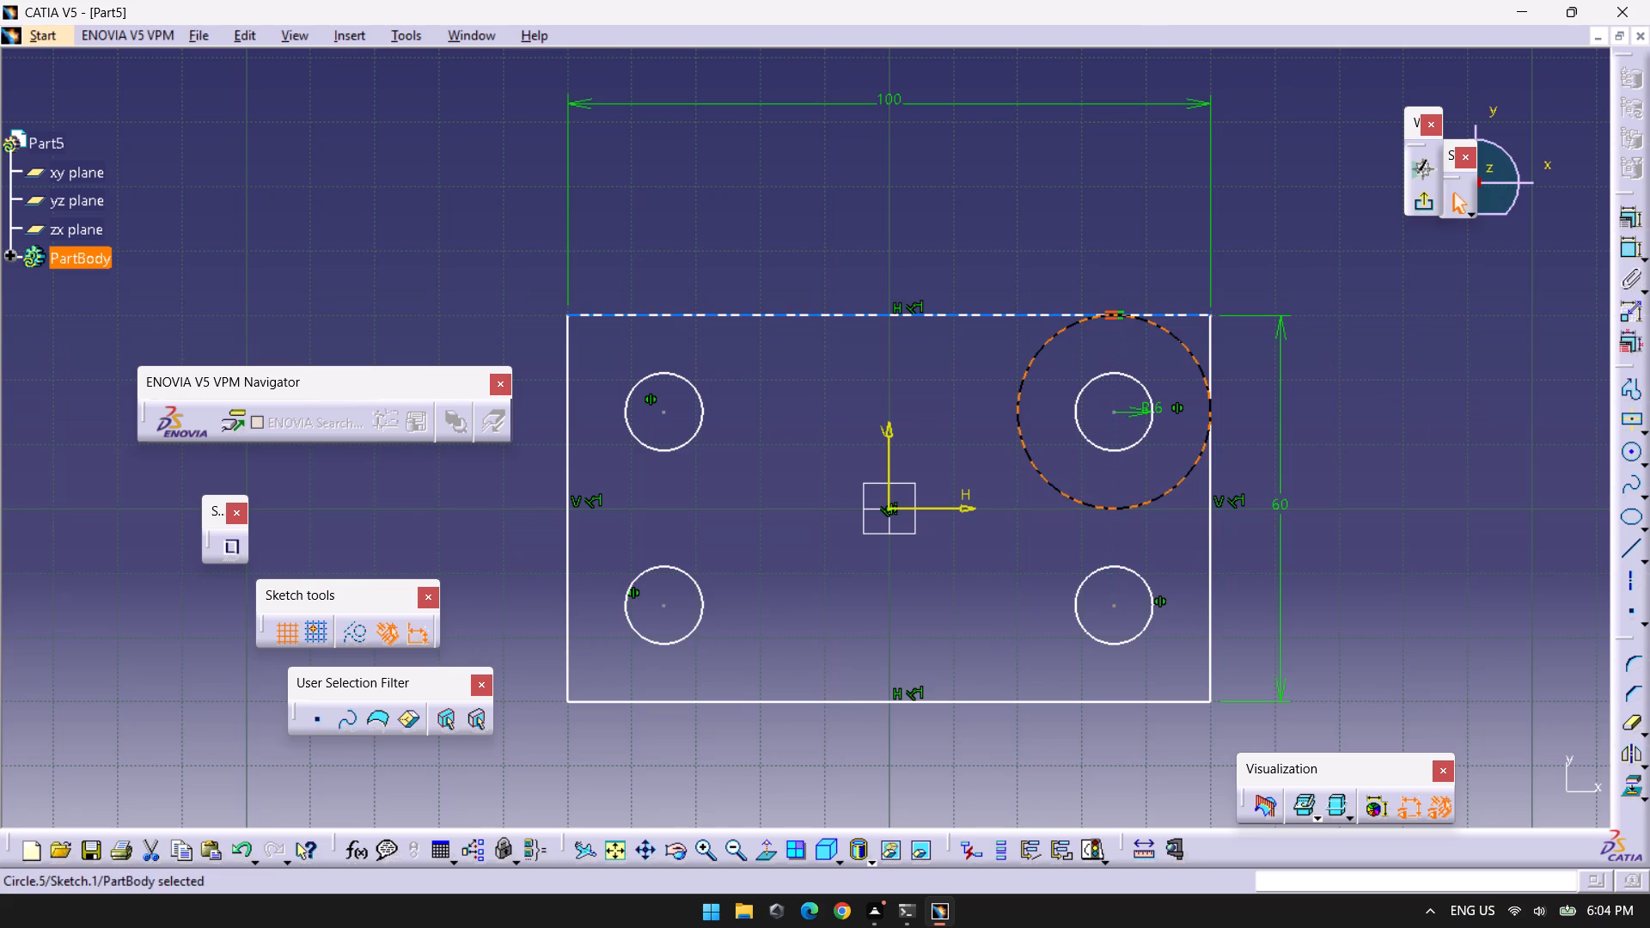
{"action": "left_click", "coordinate": [1439, 435]}
Mirror the 15 mm radius circle about the horizontal H axis to surround the lower-right hole.
{"action": "left_click", "coordinate": [1129, 506]}
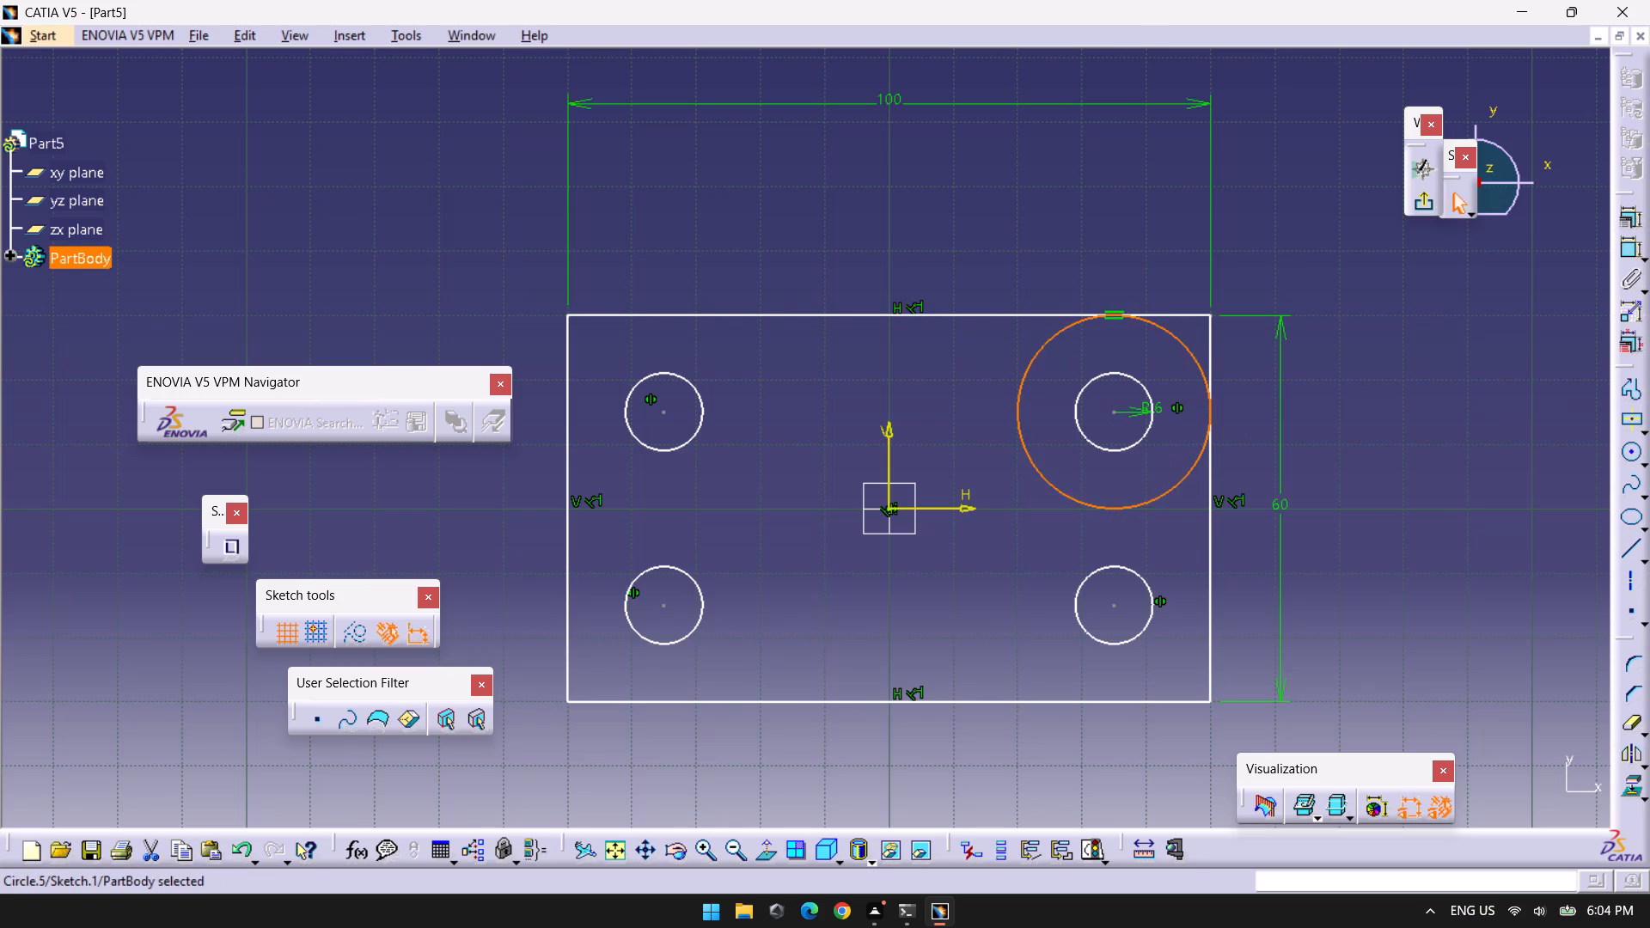
{"action": "left_click", "coordinate": [1624, 754]}
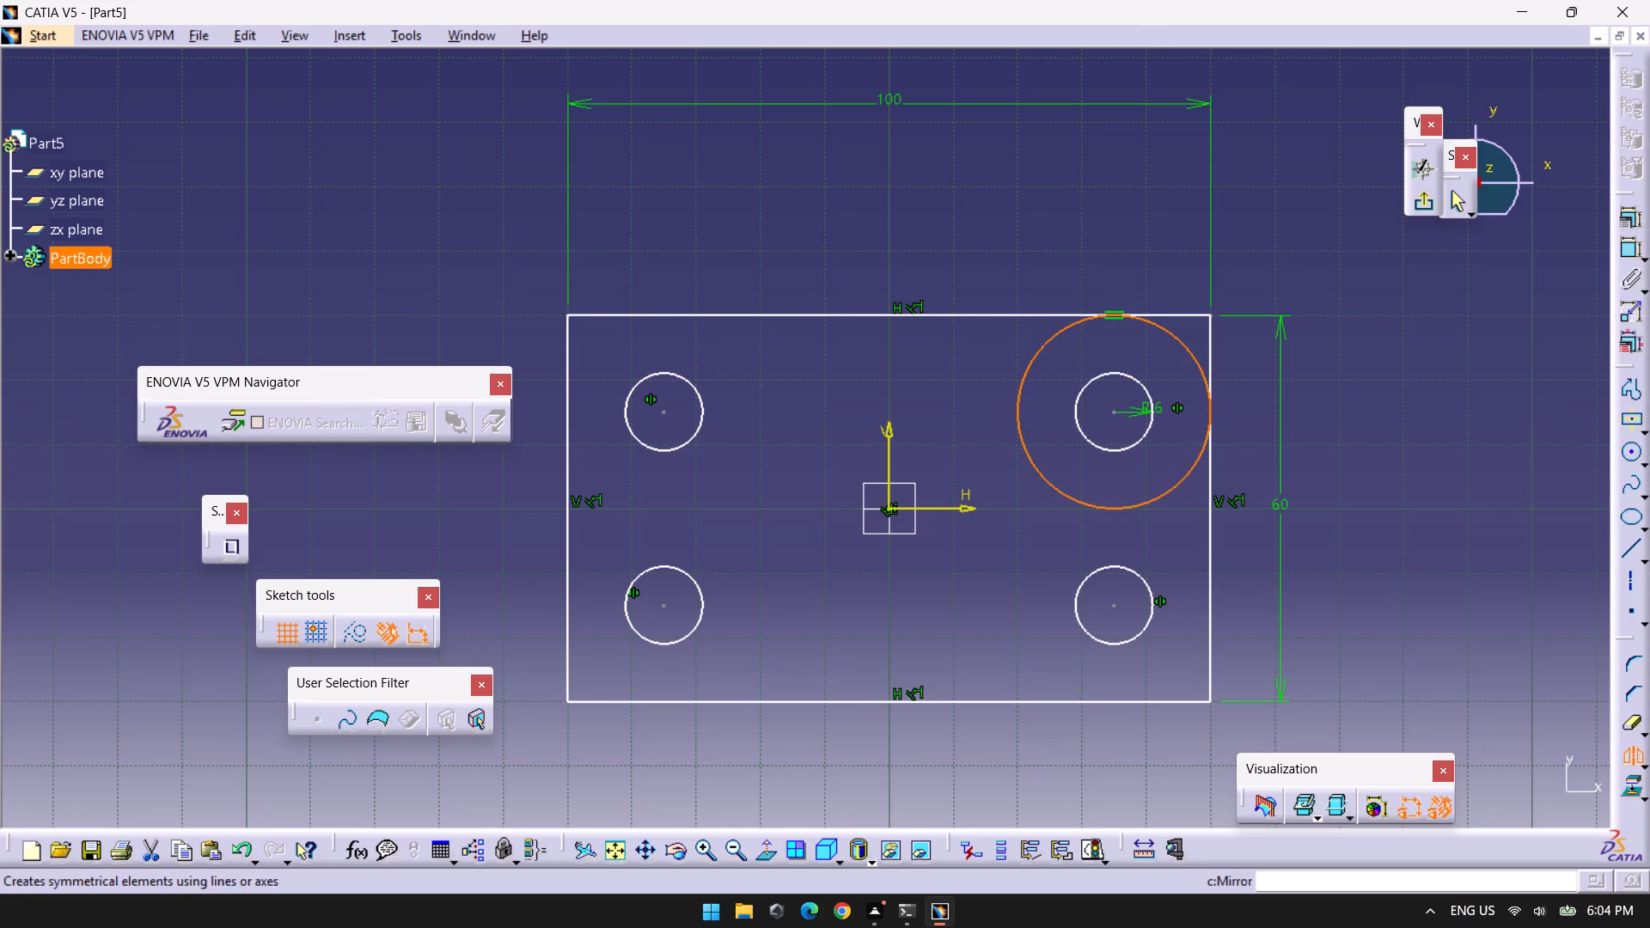
{"action": "left_click", "coordinate": [940, 504]}
Mirror both 15 mm radius circles about the vertical V axis to surround the two left holes.
{"action": "left_click", "coordinate": [1058, 528]}
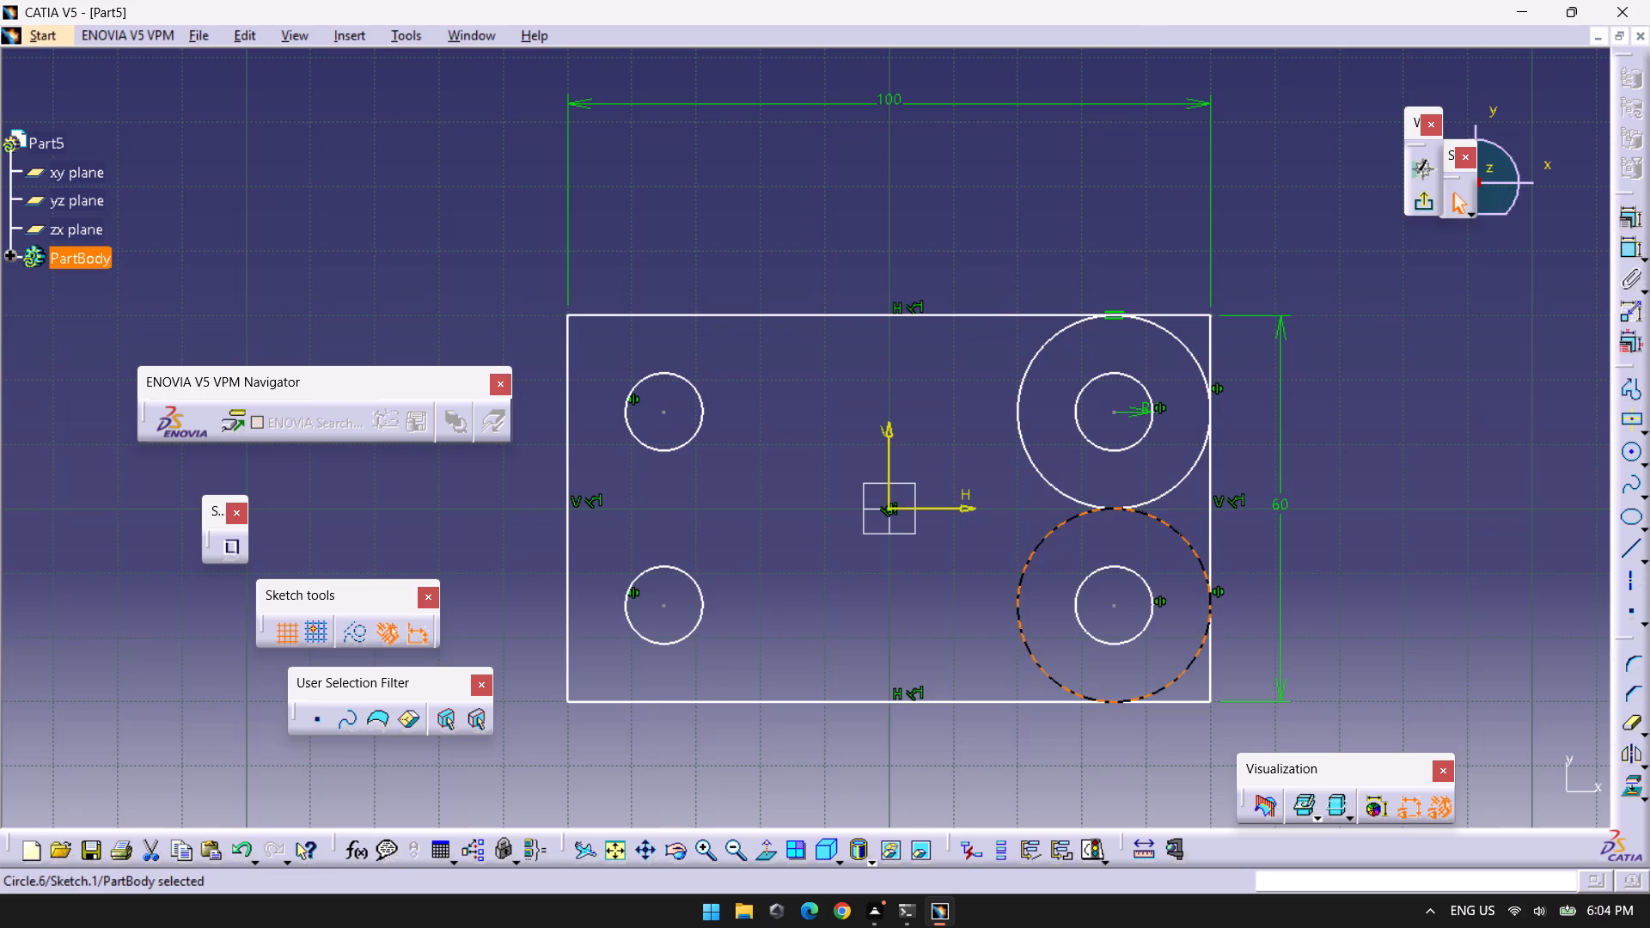
{"action": "left_click", "coordinate": [1059, 487]}
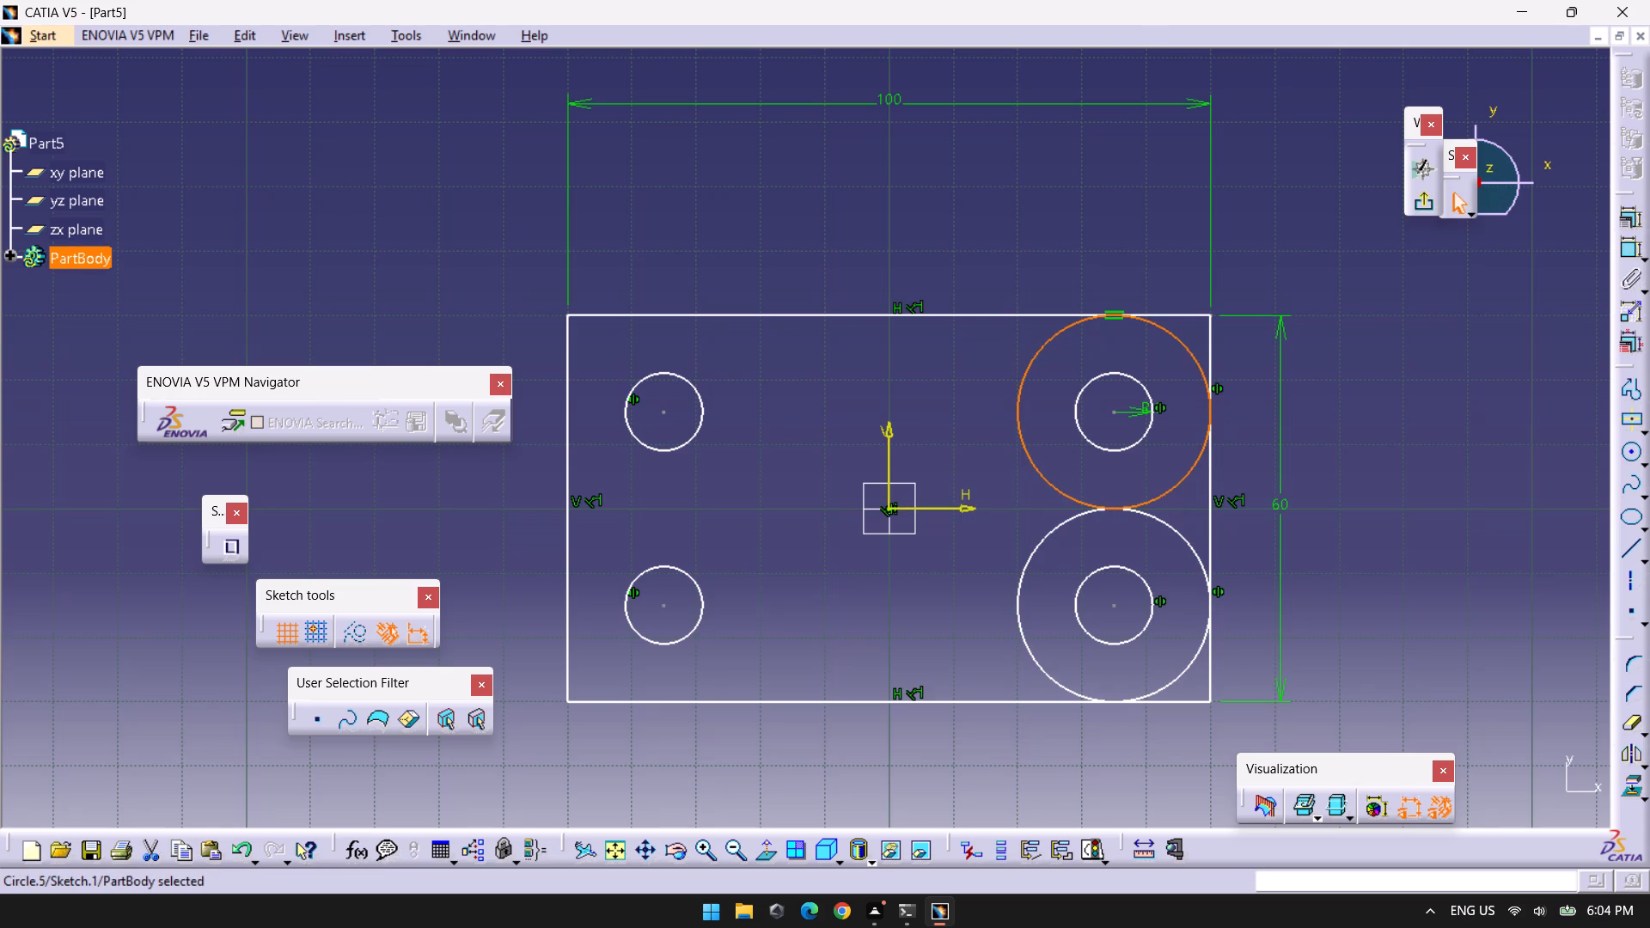
{"action": "left_click", "coordinate": [1072, 522], "text": "ctrl"}
{"action": "left_click", "coordinate": [1626, 758]}
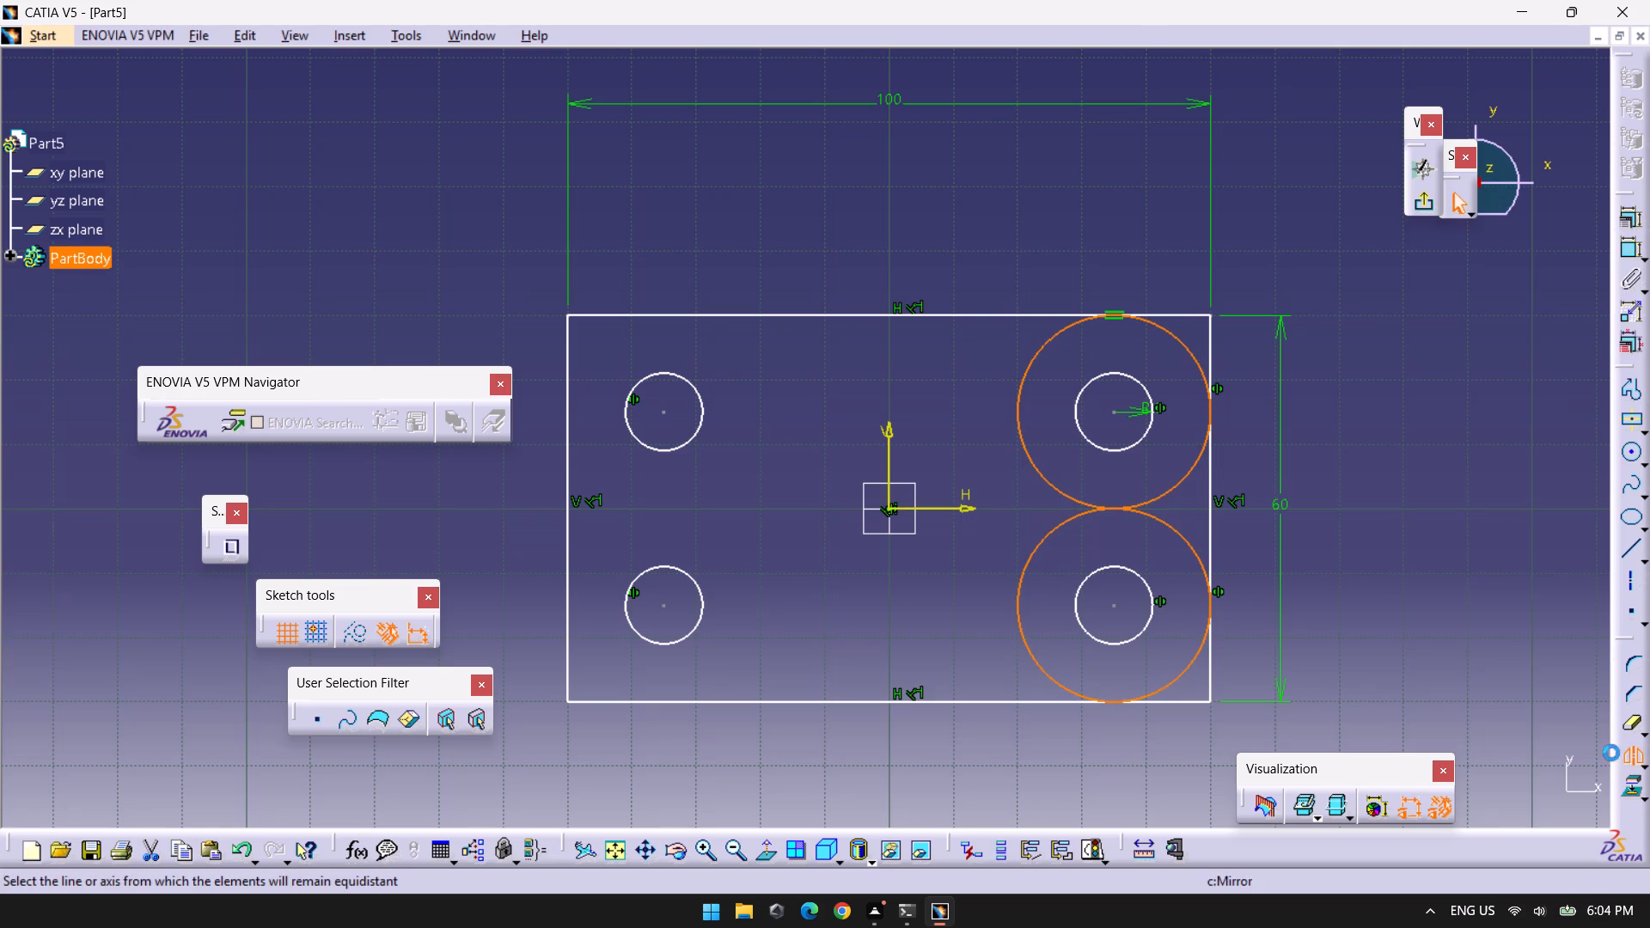
{"action": "left_click", "coordinate": [889, 456]}
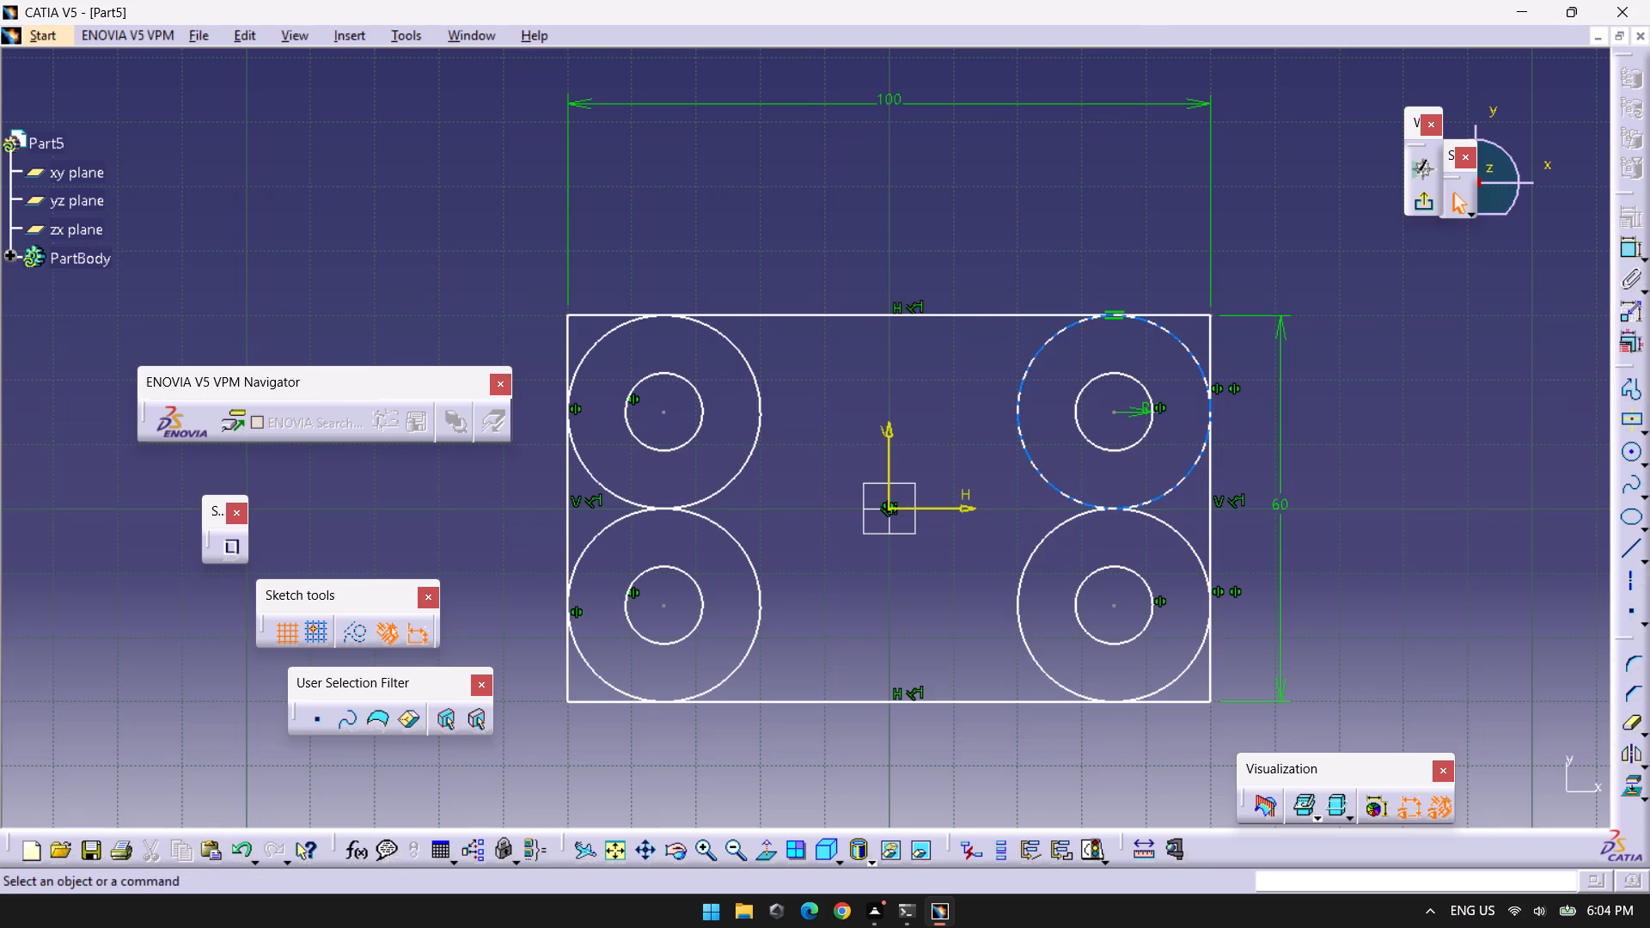
{"action": "left_click", "coordinate": [1427, 465]}
Quick Trim the rectangle's edge segments lying outside the large circles at all four corners.
{"action": "double_click", "coordinate": [1627, 723]}
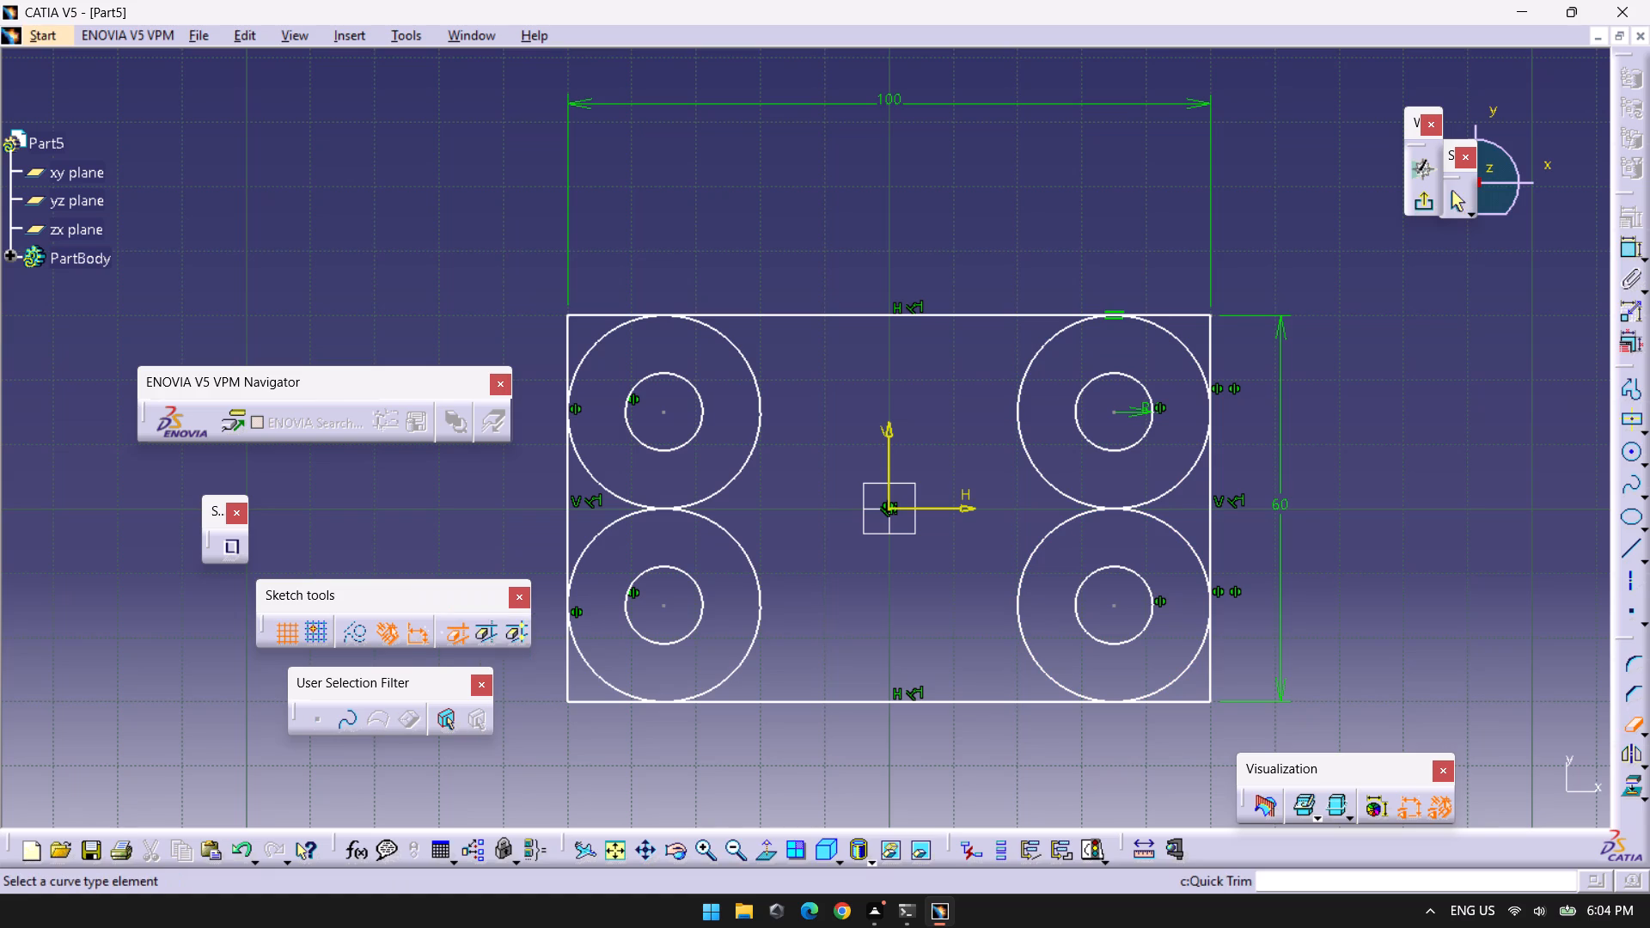
{"action": "left_click", "coordinate": [1163, 317]}
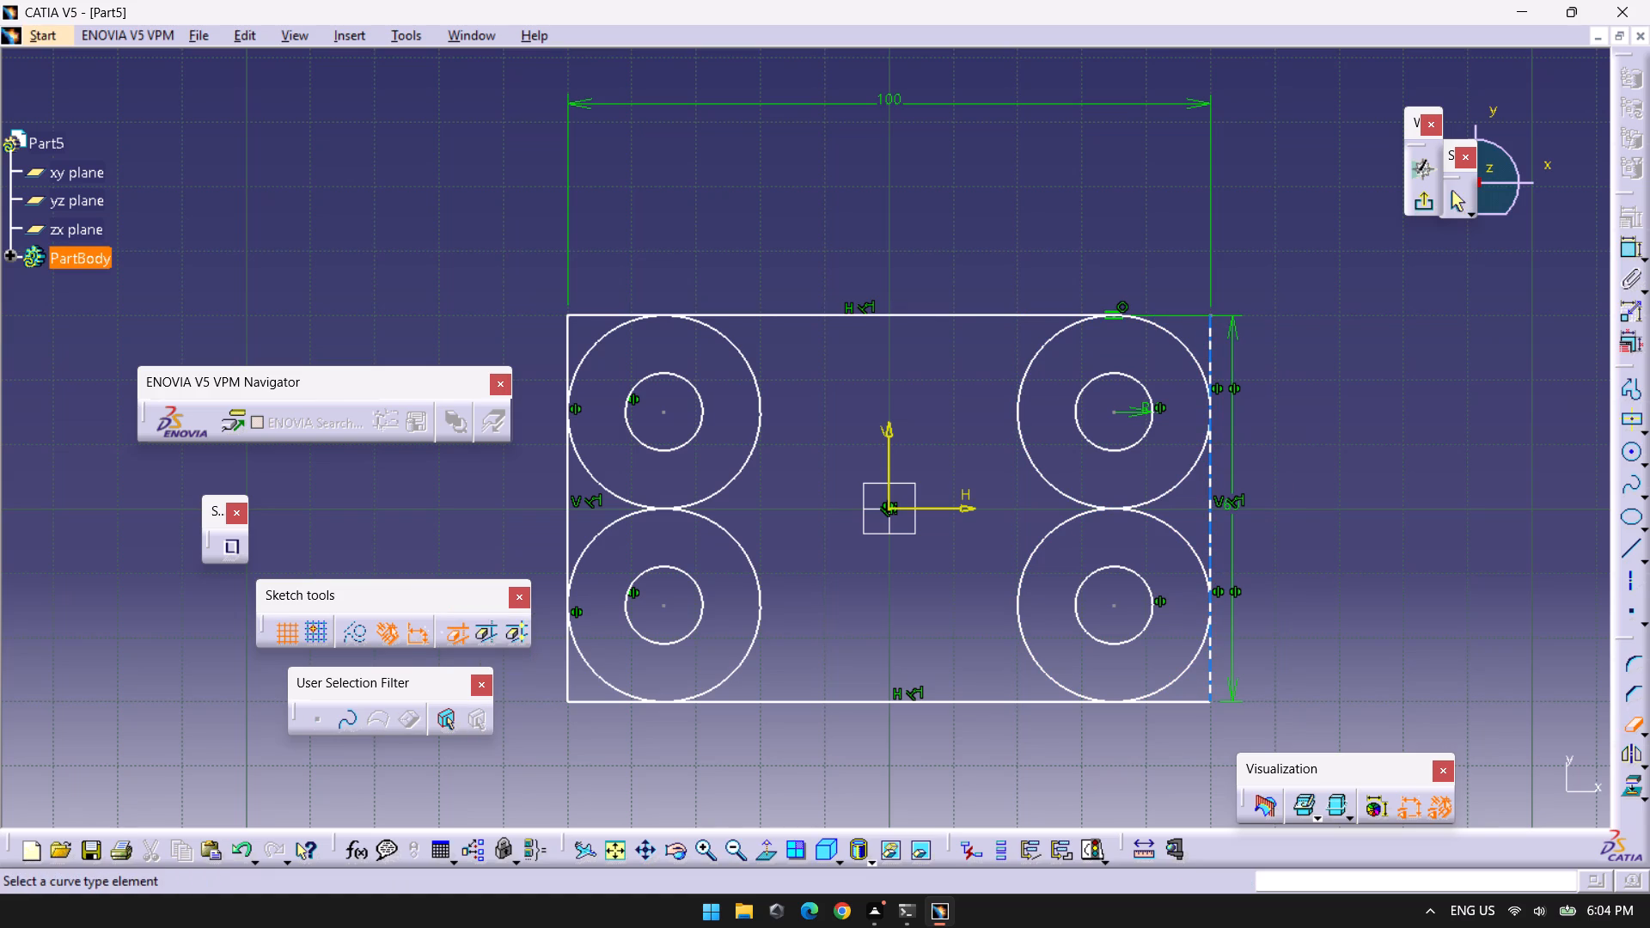
{"action": "left_click", "coordinate": [1207, 345]}
{"action": "left_click", "coordinate": [1213, 661]}
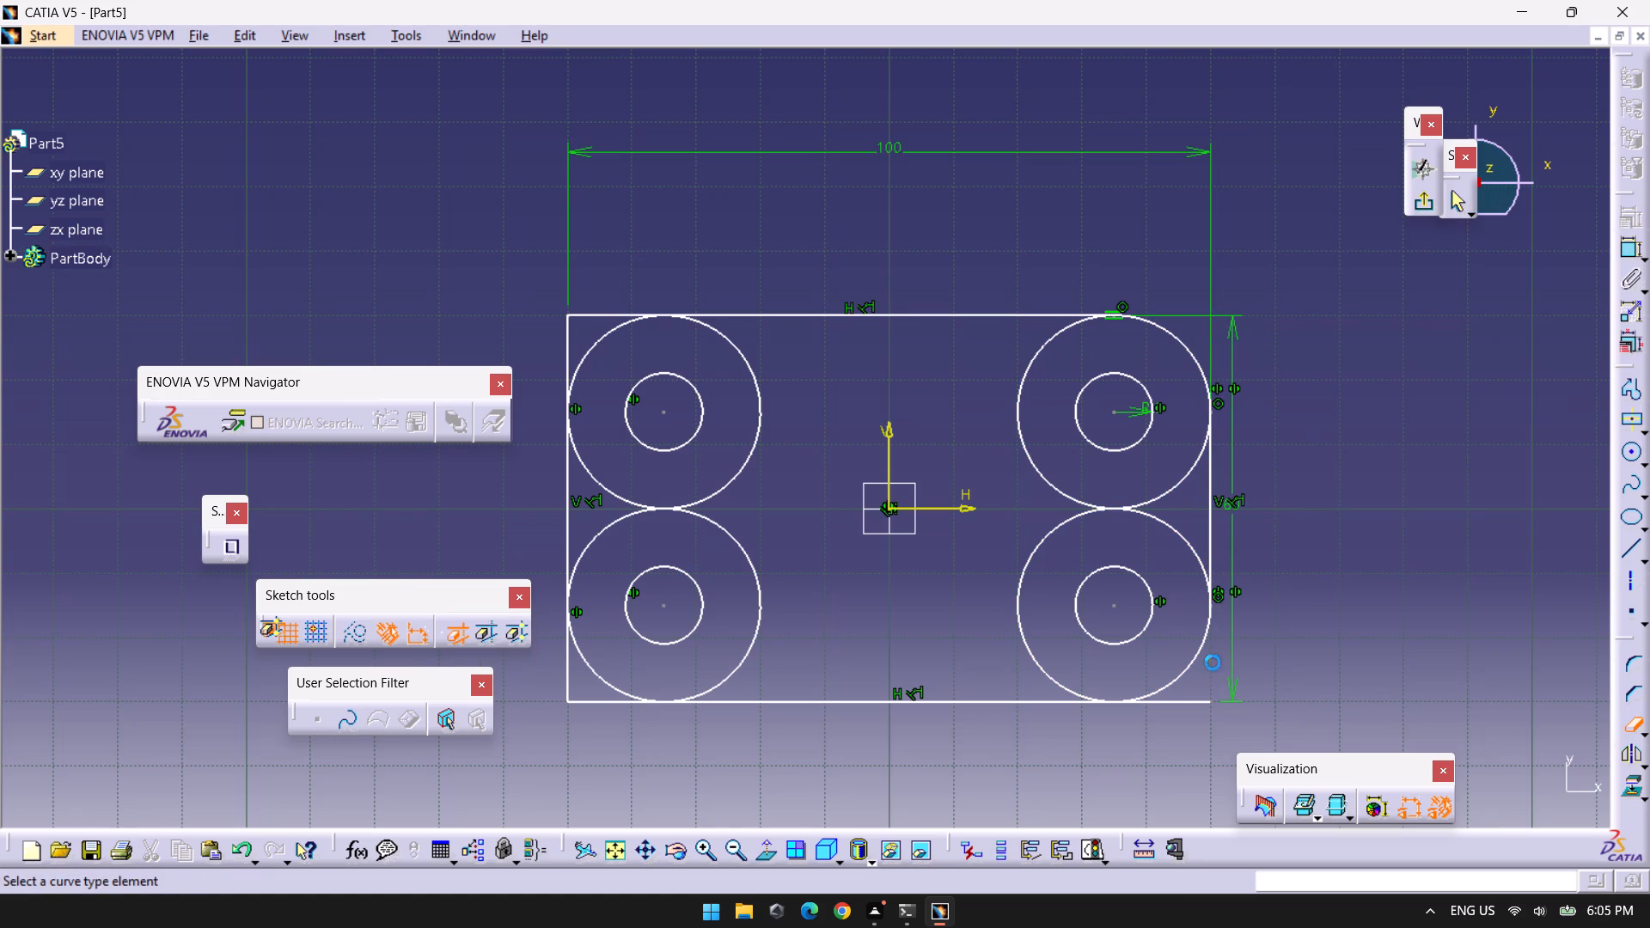
{"action": "left_click", "coordinate": [1190, 704]}
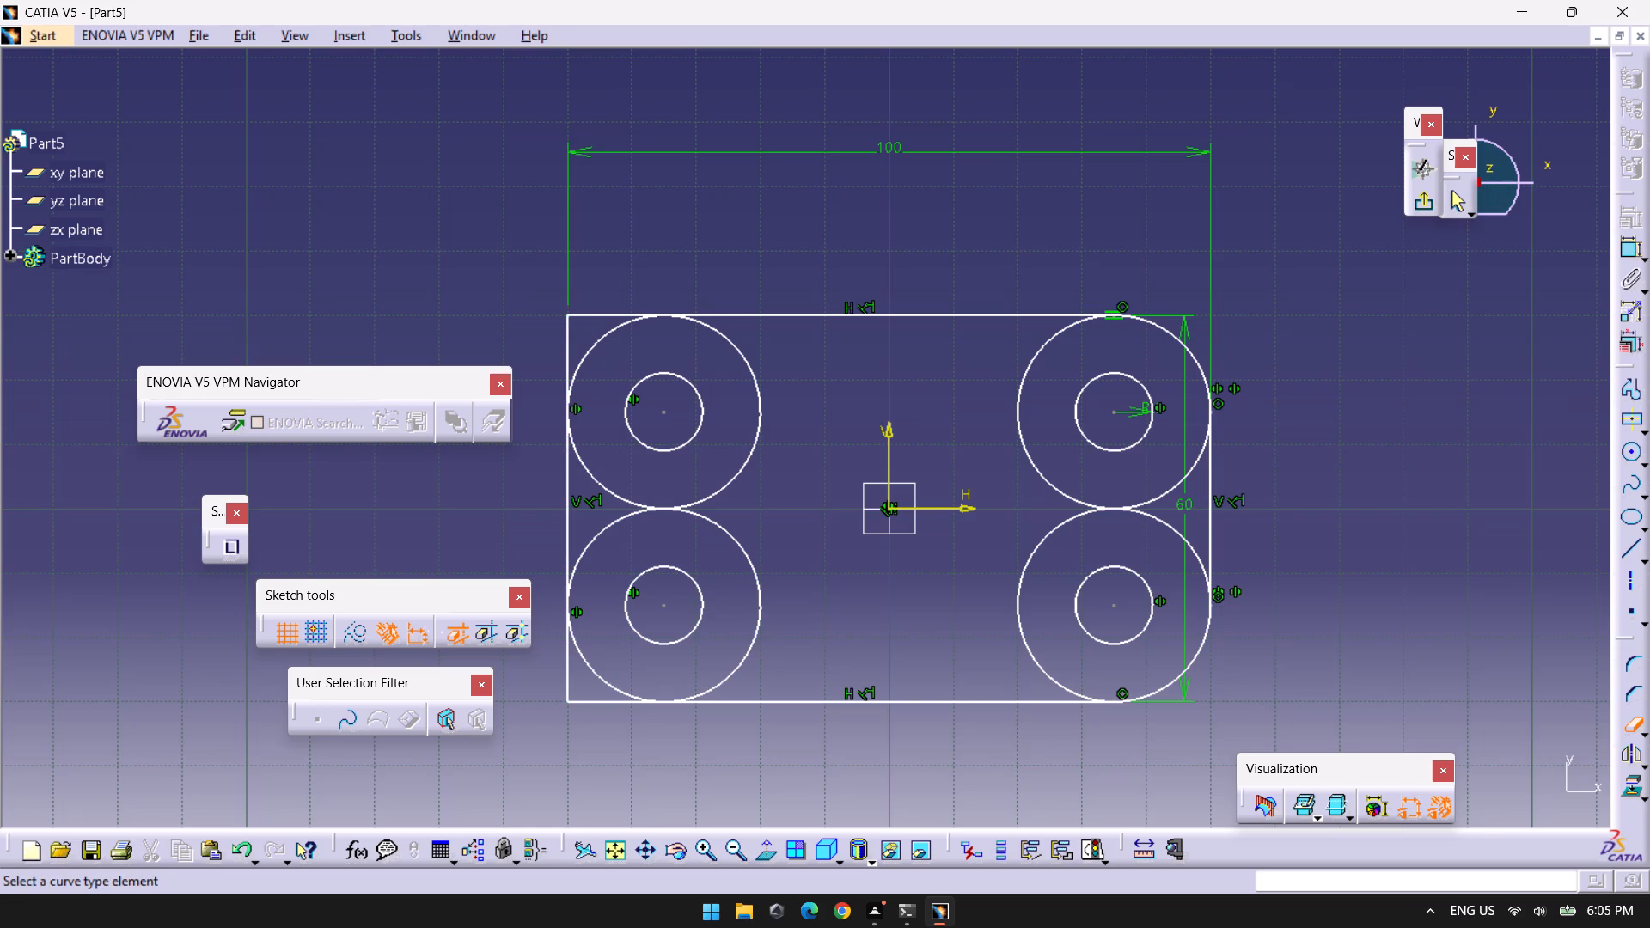
{"action": "left_click", "coordinate": [566, 335]}
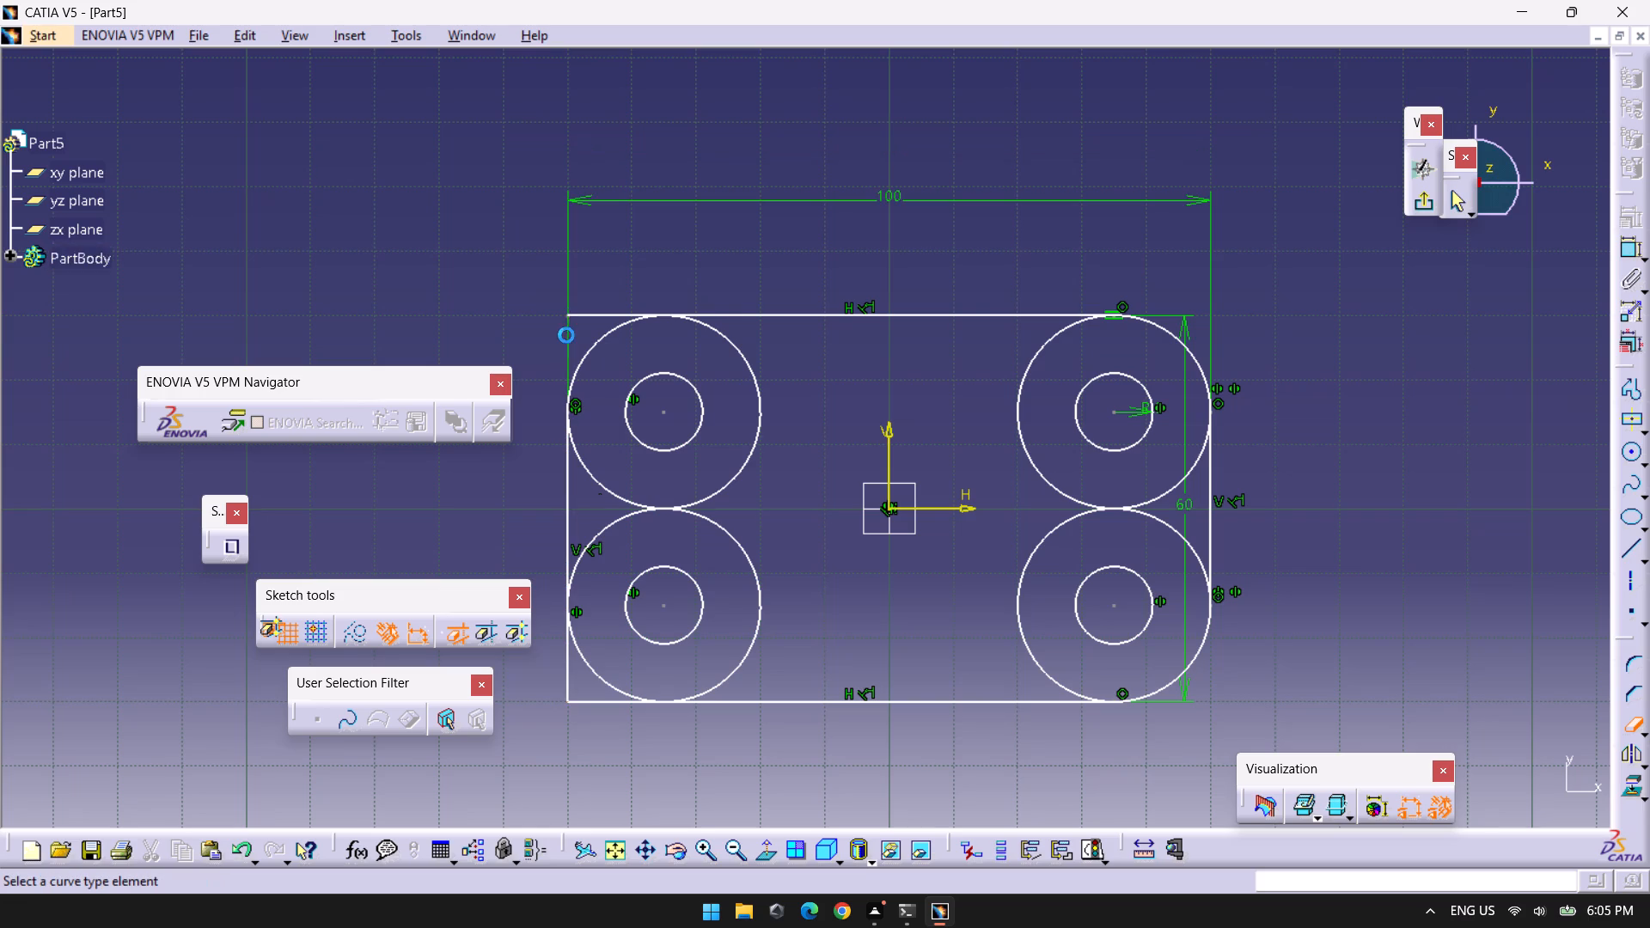
{"action": "left_click", "coordinate": [593, 314]}
{"action": "left_click", "coordinate": [566, 681]}
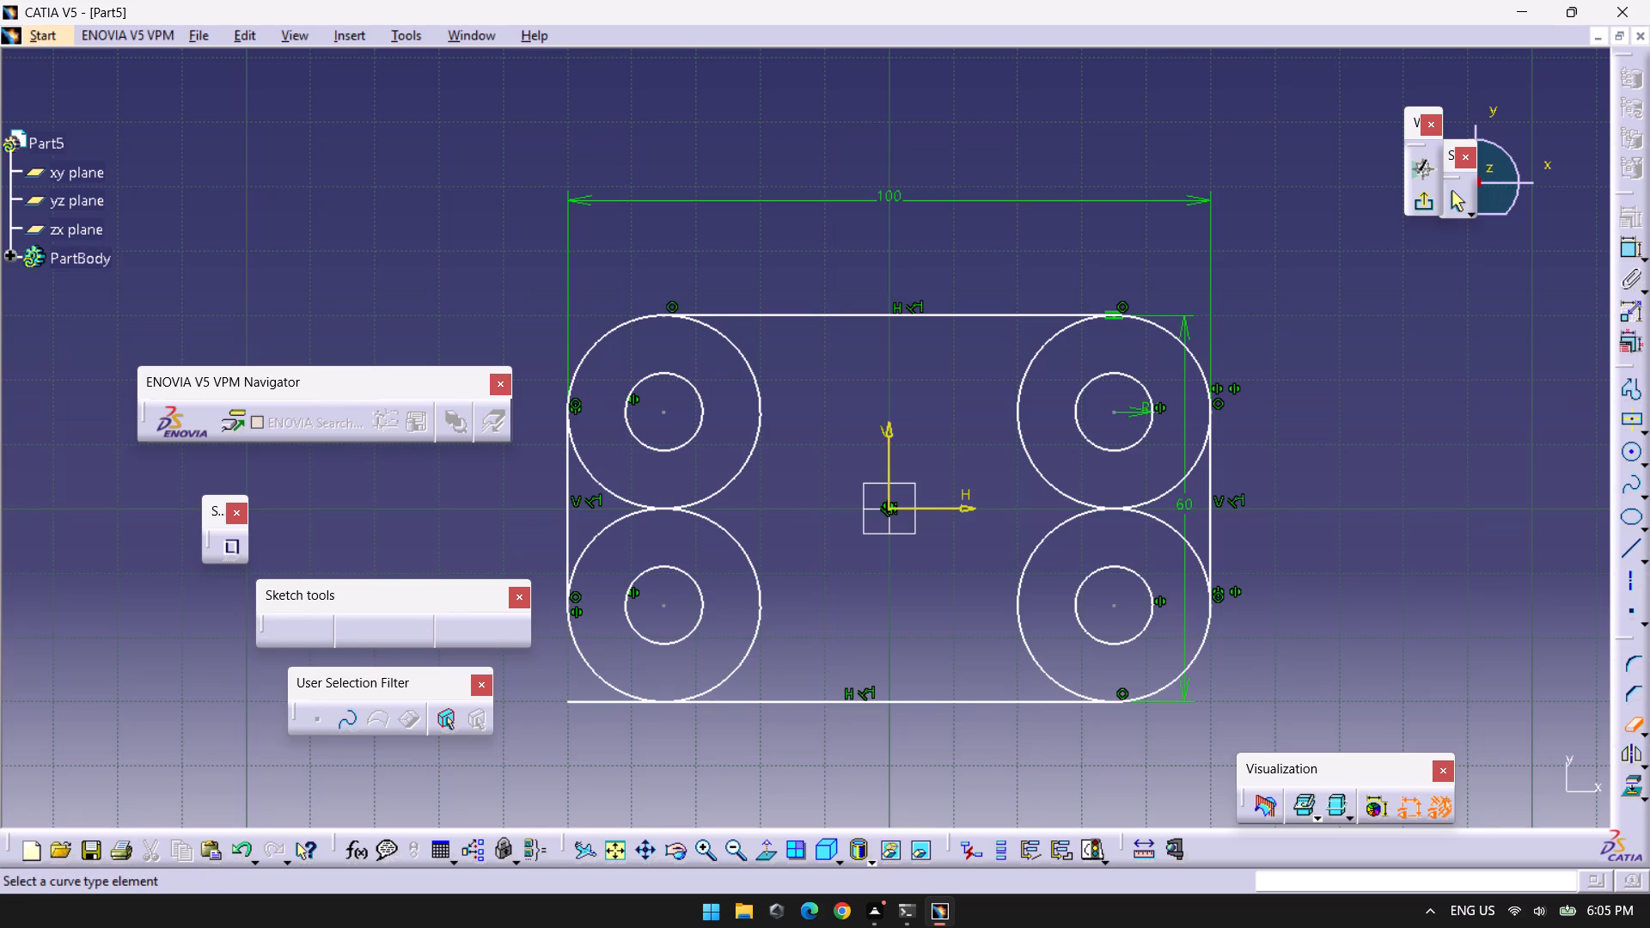
{"action": "left_click", "coordinate": [602, 699]}
Trim away the inner arcs of the four large circles, leaving only the rounded plate corners, and end Quick Trim.
{"action": "left_click", "coordinate": [760, 576]}
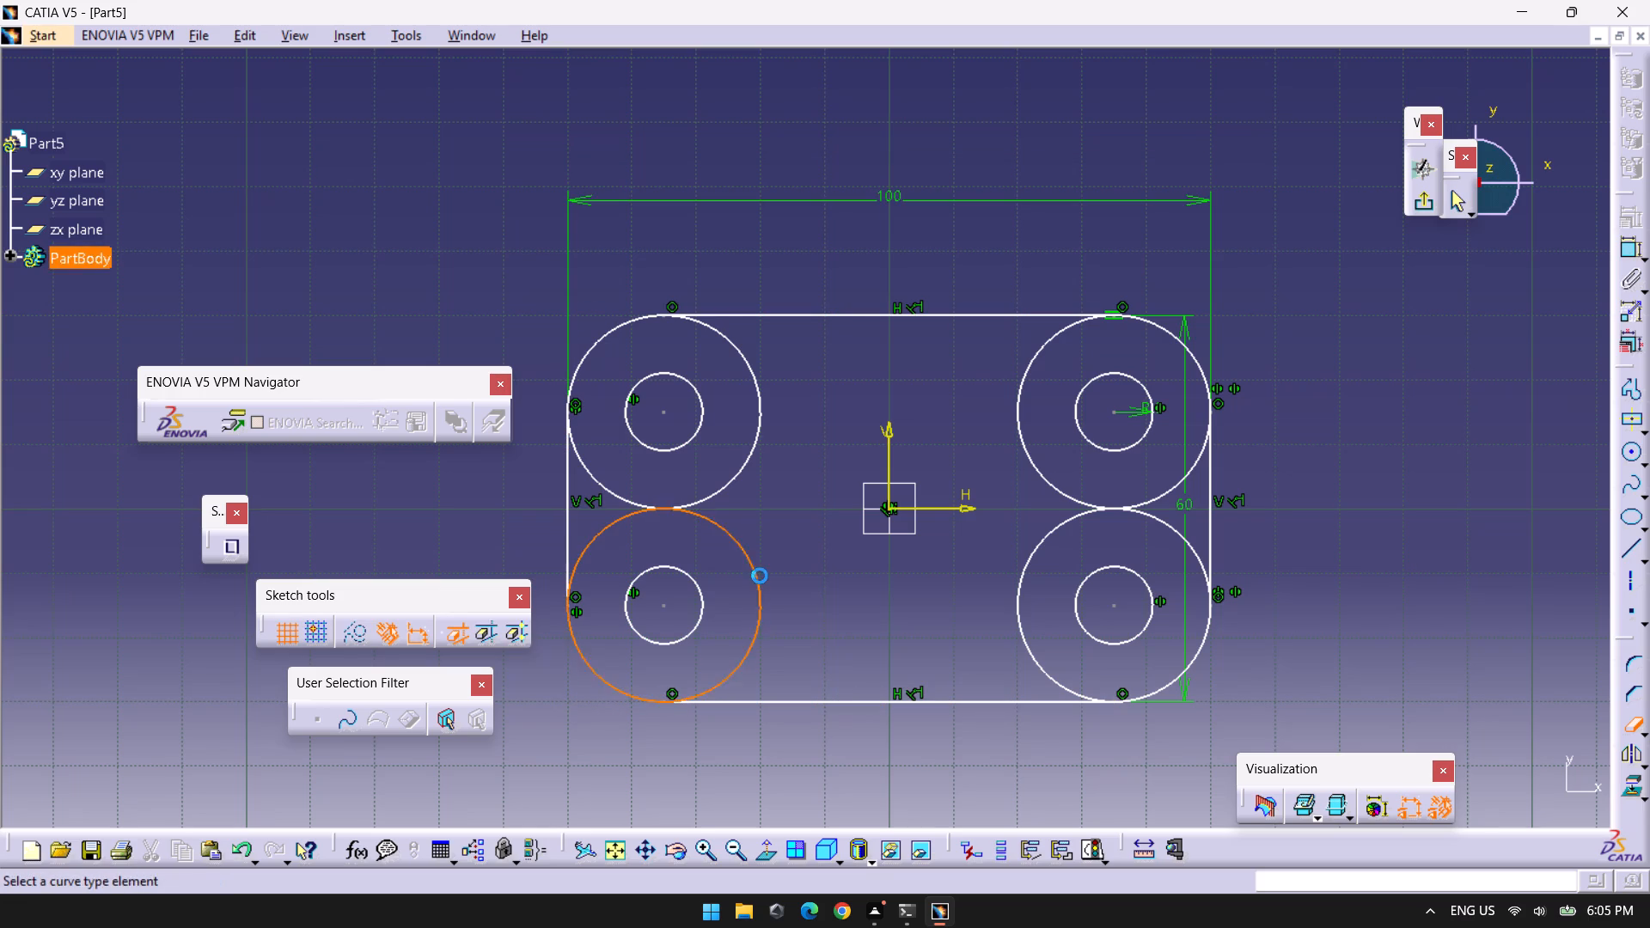
{"action": "left_click", "coordinate": [752, 369]}
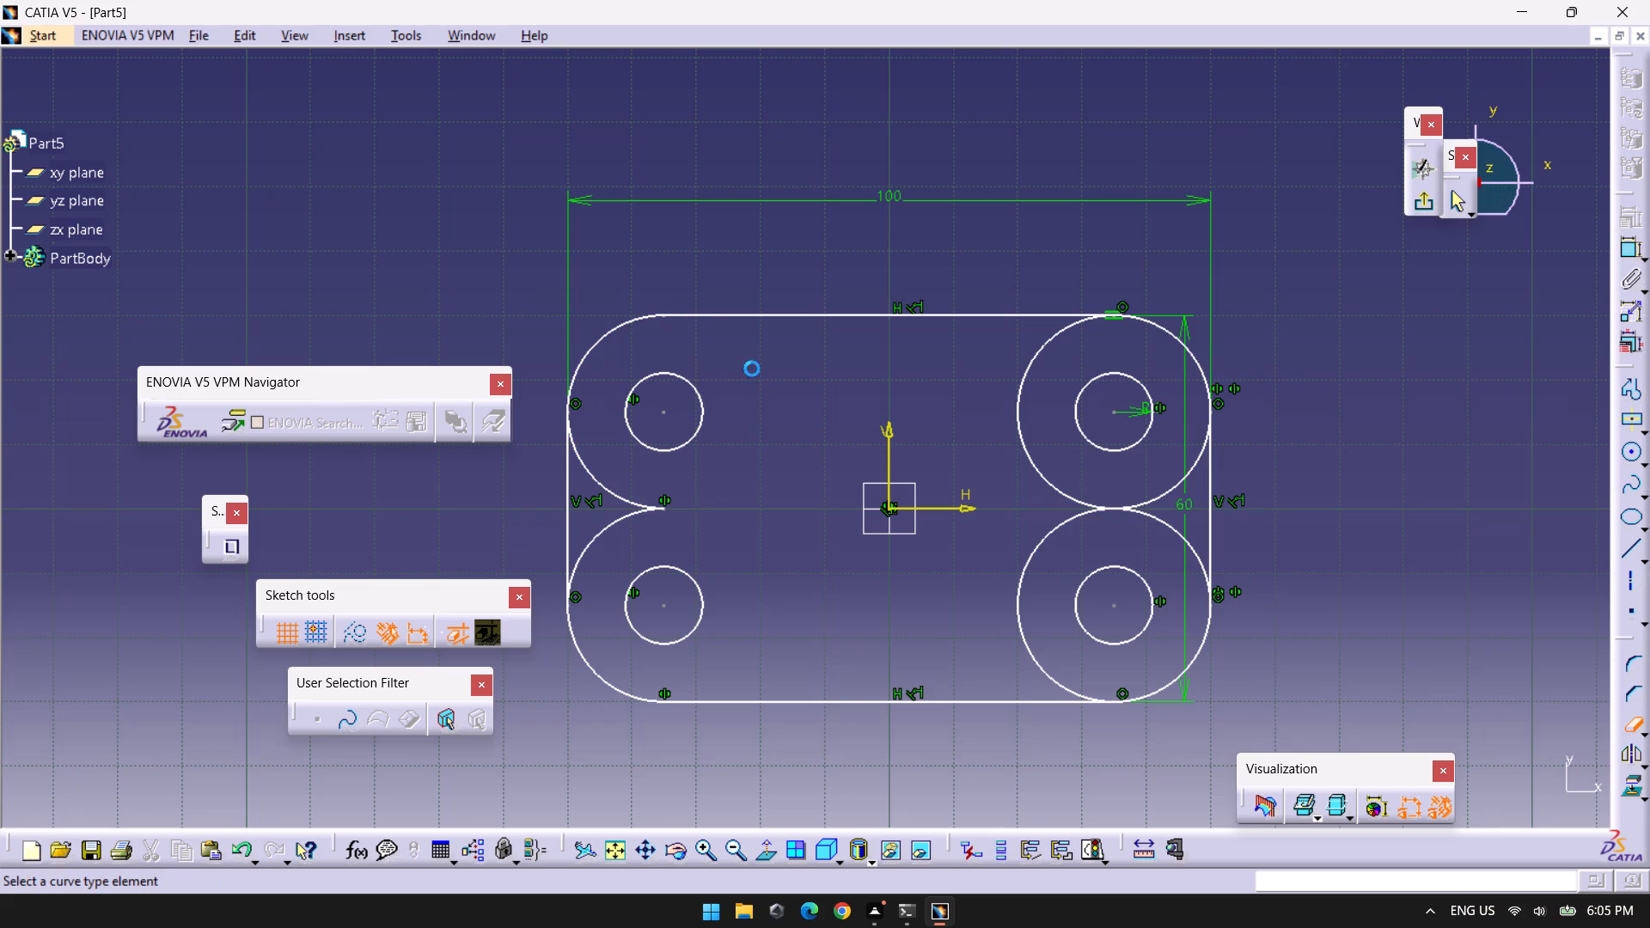
{"action": "left_click", "coordinate": [1030, 372]}
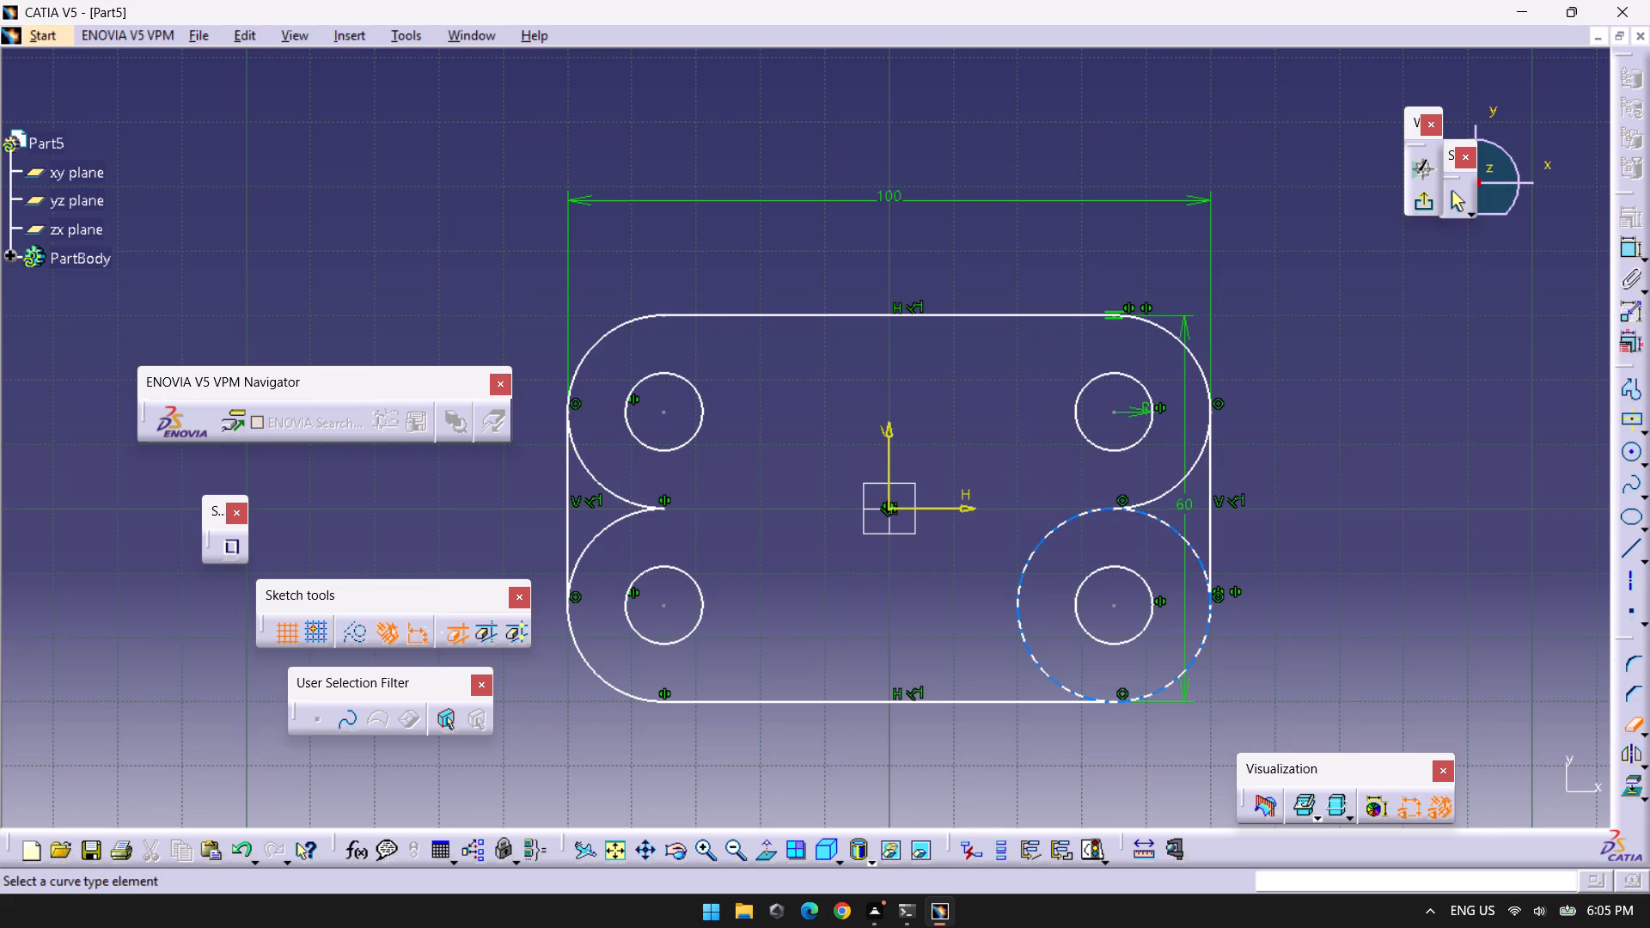
{"action": "left_click", "coordinate": [1015, 605]}
{"action": "left_click", "coordinate": [601, 479]}
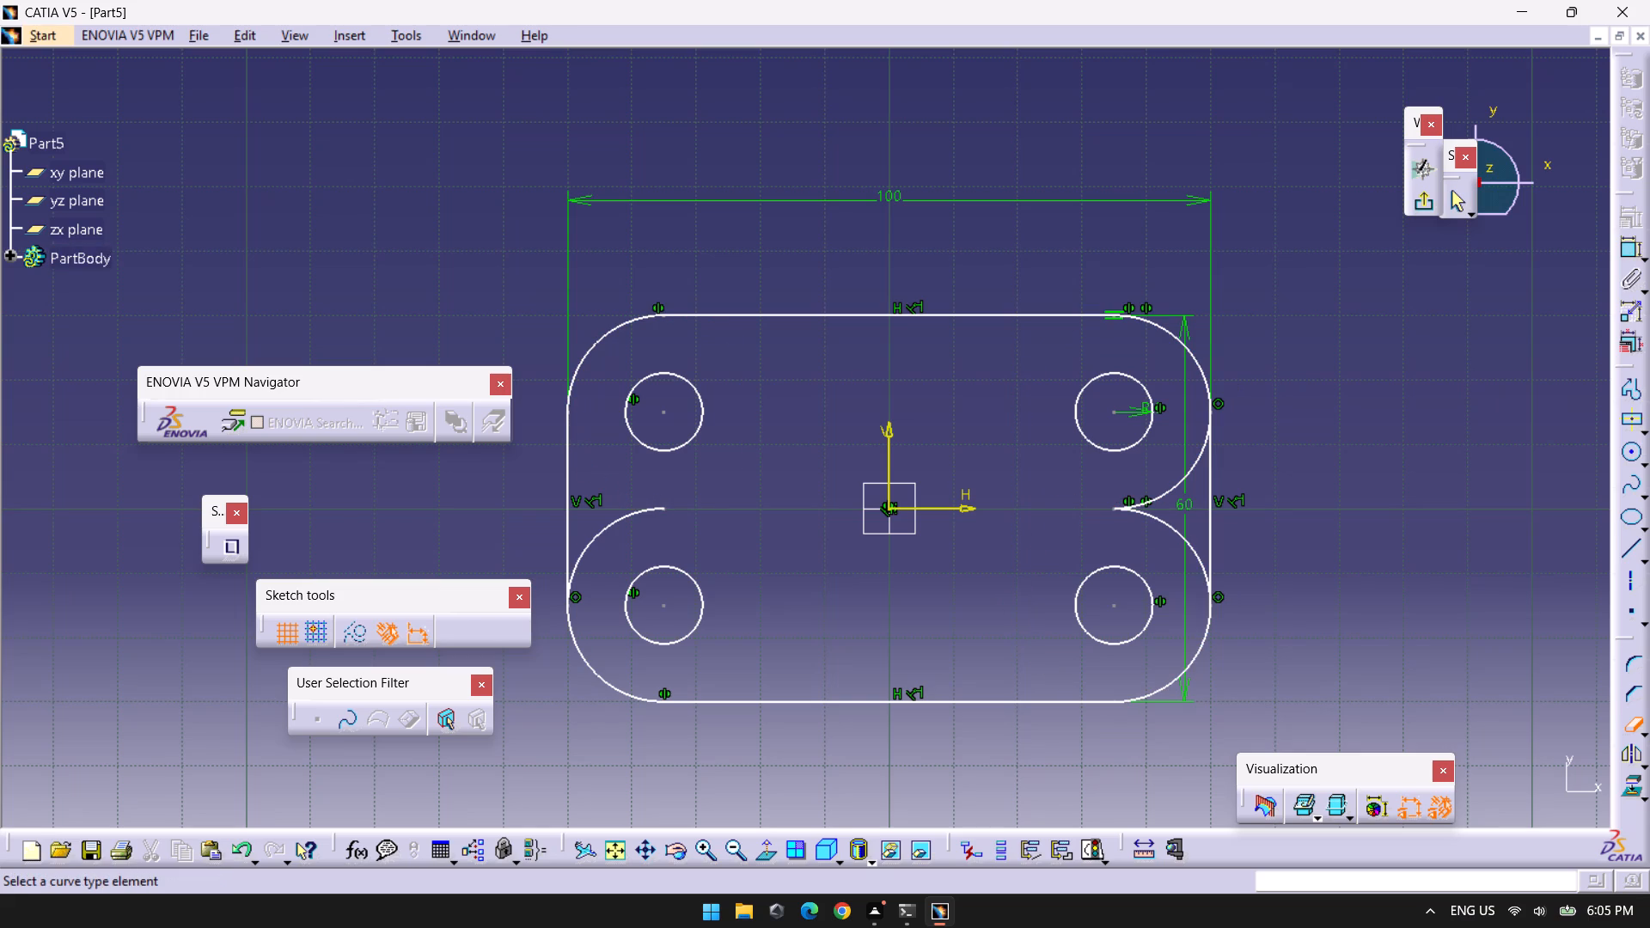
{"action": "left_click", "coordinate": [613, 517]}
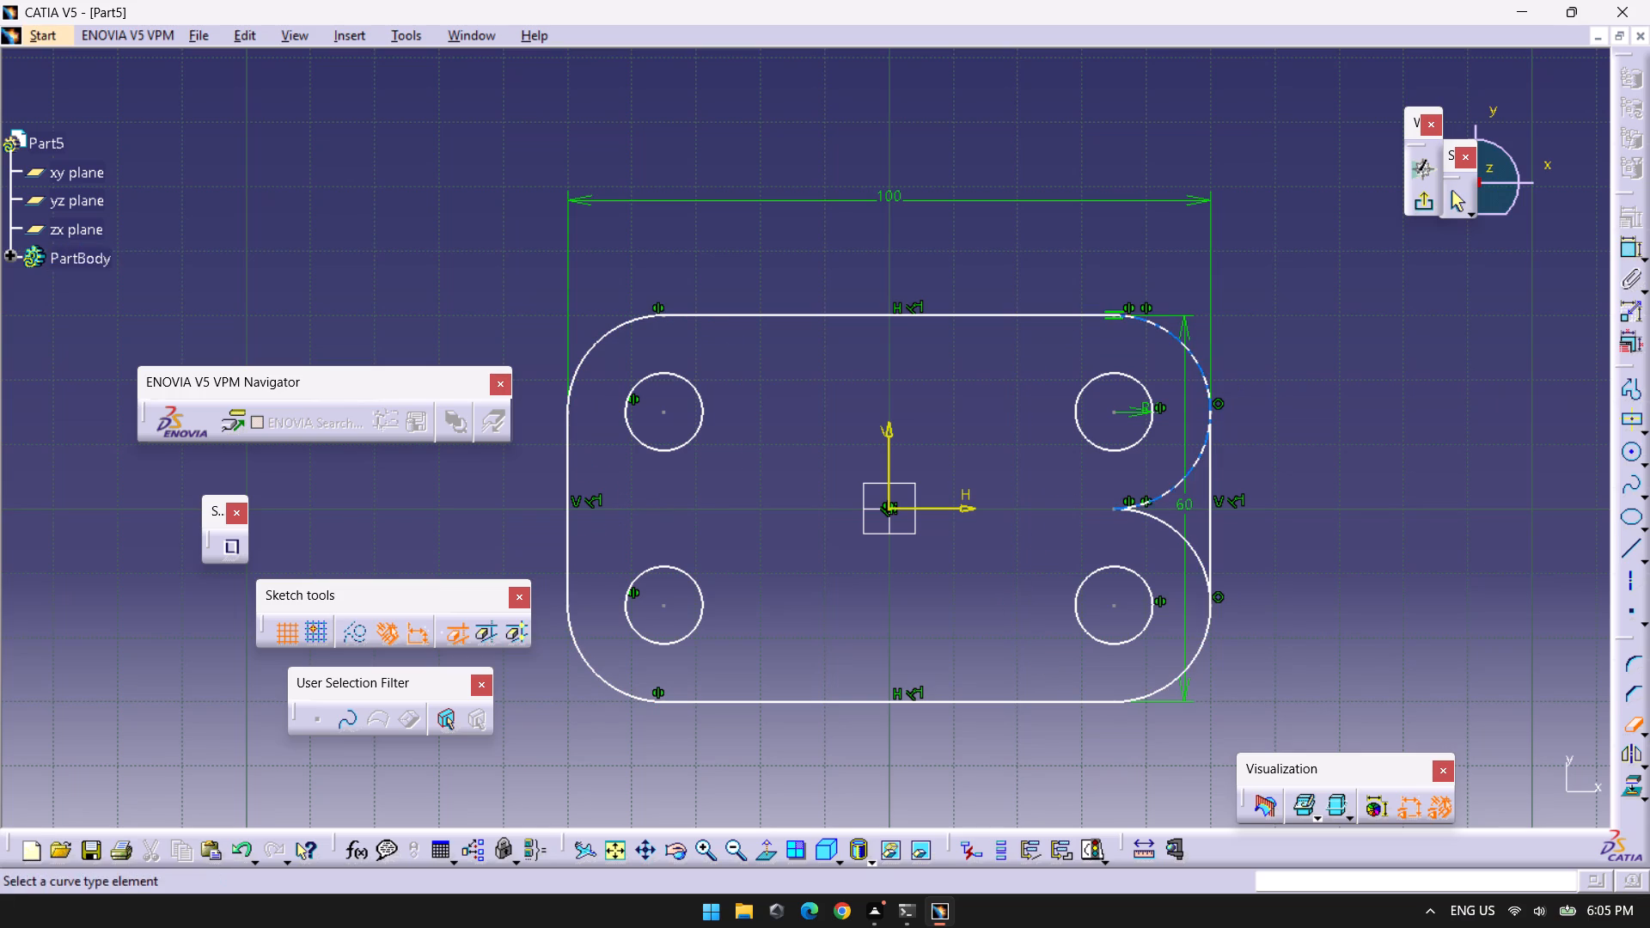
{"action": "left_click", "coordinate": [1176, 486]}
{"action": "left_click", "coordinate": [1158, 521]}
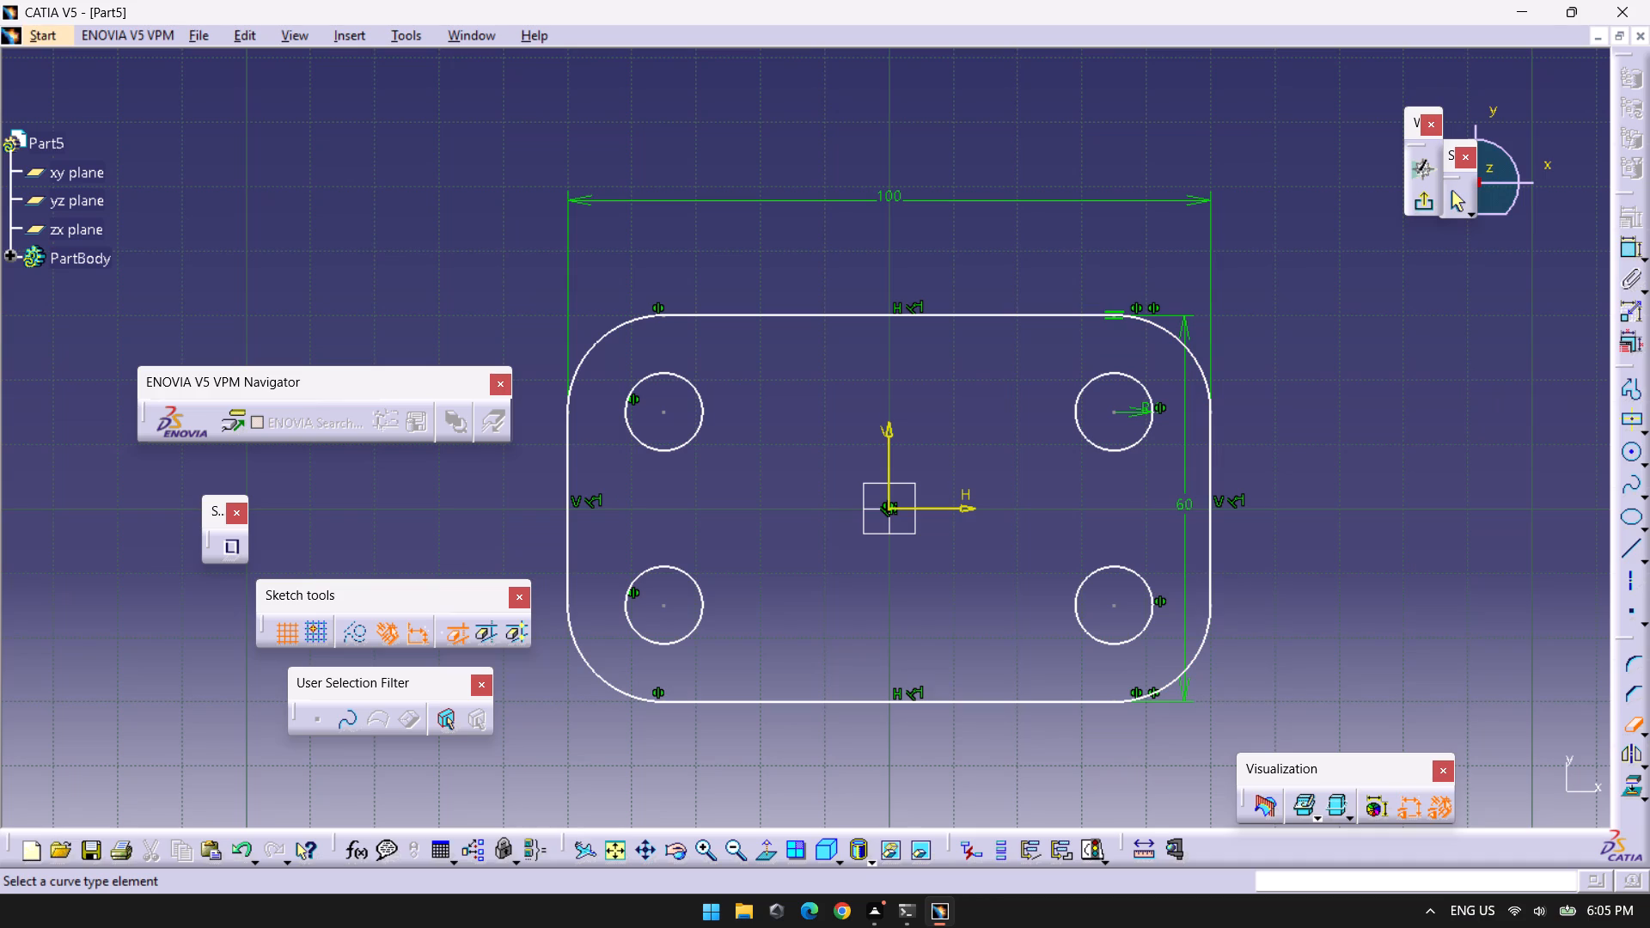
{"action": "key", "text": "Escape"}
{"action": "key", "text": "Escape"}
{"action": "key", "text": "Escape"}
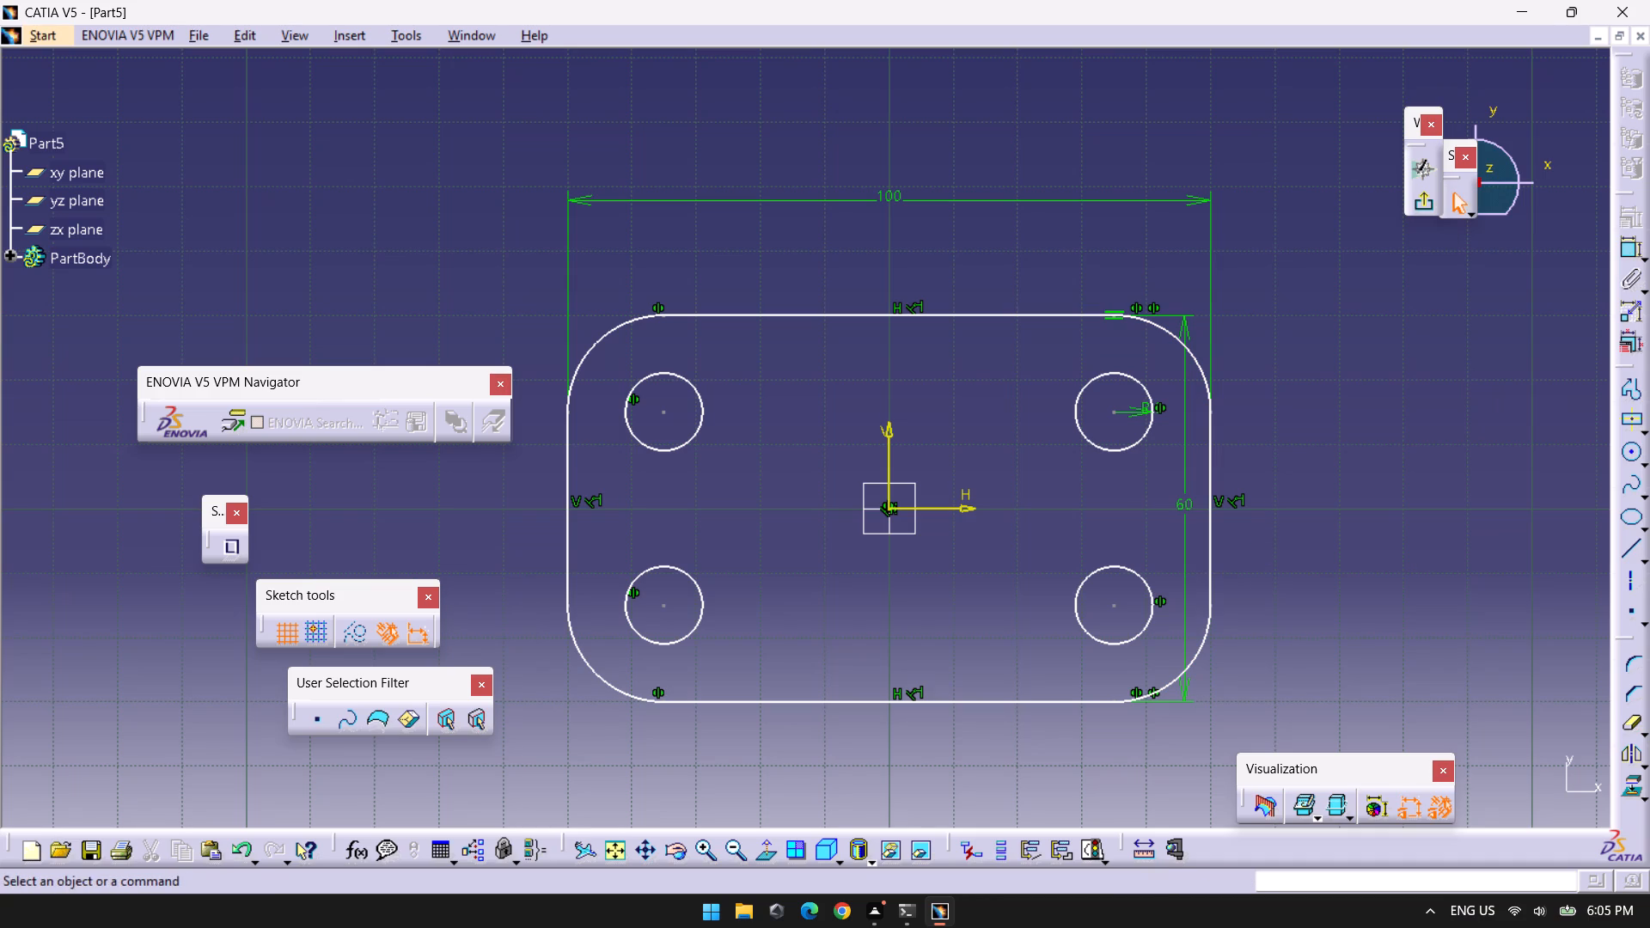
Exit the sketch and extrude the rounded plate profile with its four holes as a 10 mm Pad.
{"action": "left_click", "coordinate": [1415, 205]}
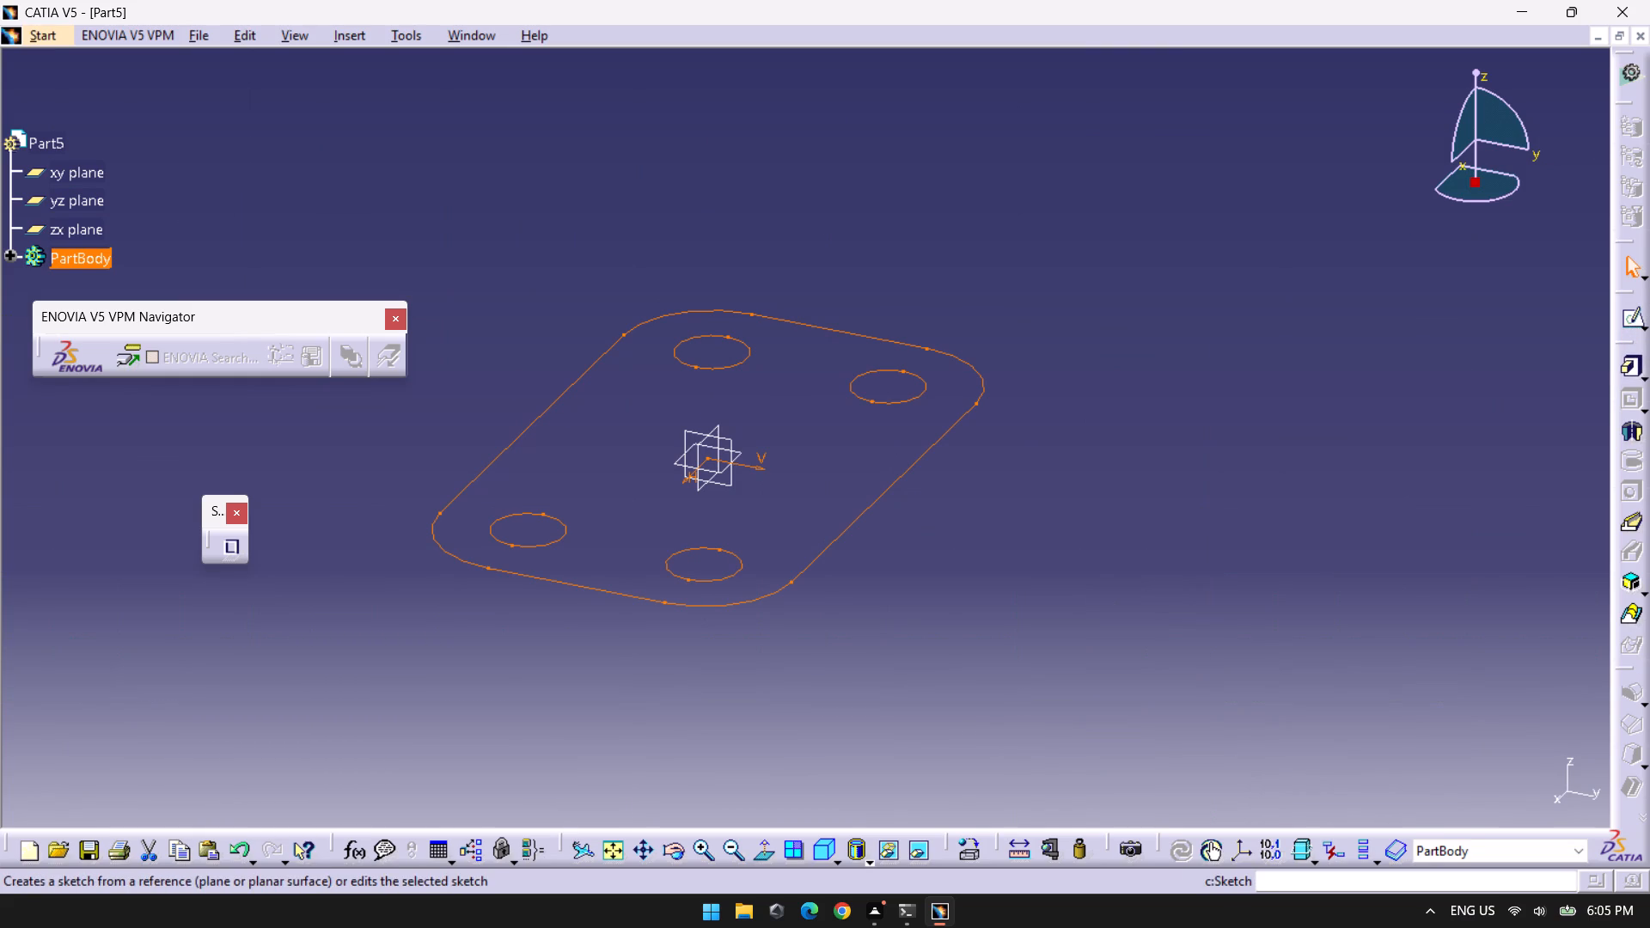
{"action": "left_click", "coordinate": [1632, 368]}
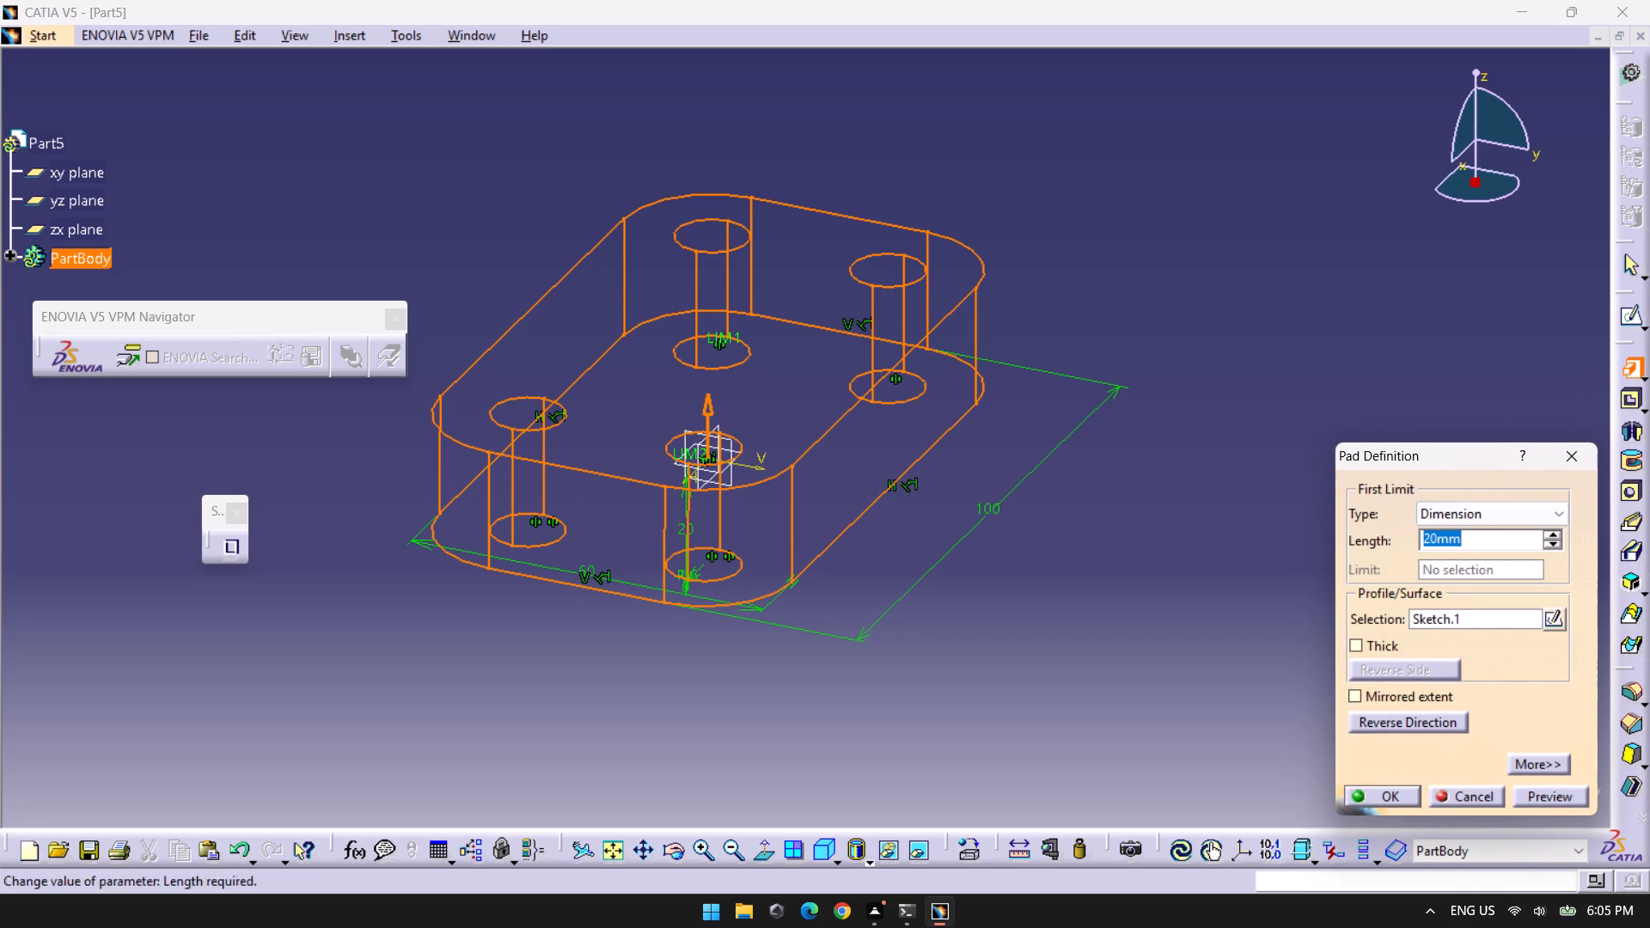
{"action": "type", "text": "10"}
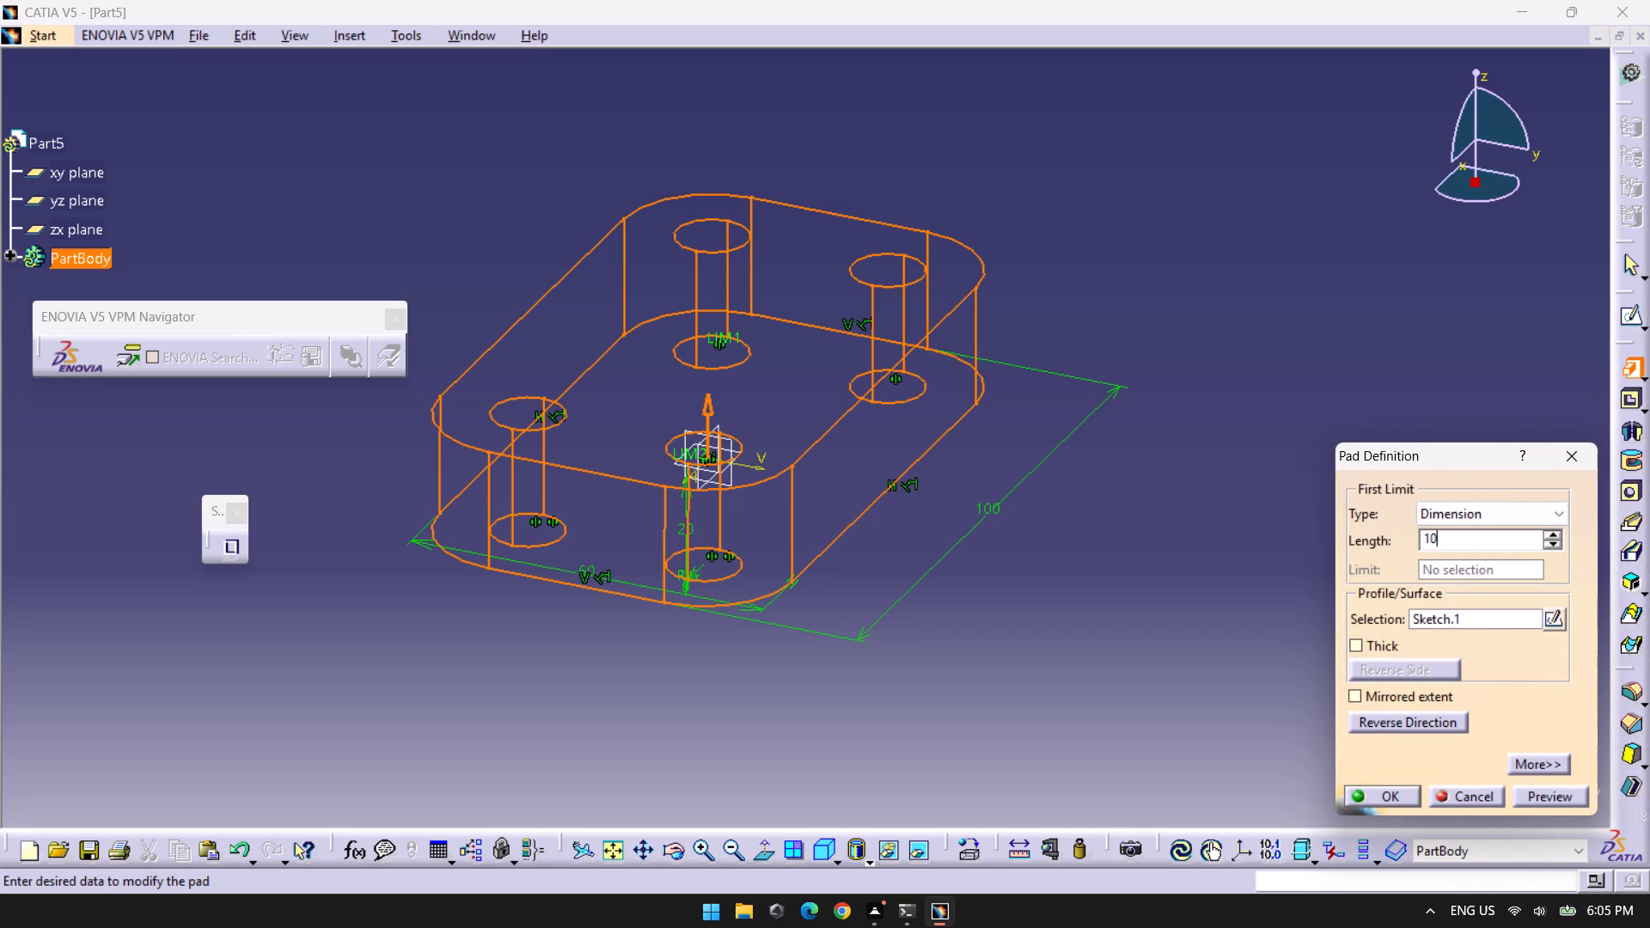
{"action": "key", "text": "Return"}
{"action": "left_click", "coordinate": [1346, 553]}
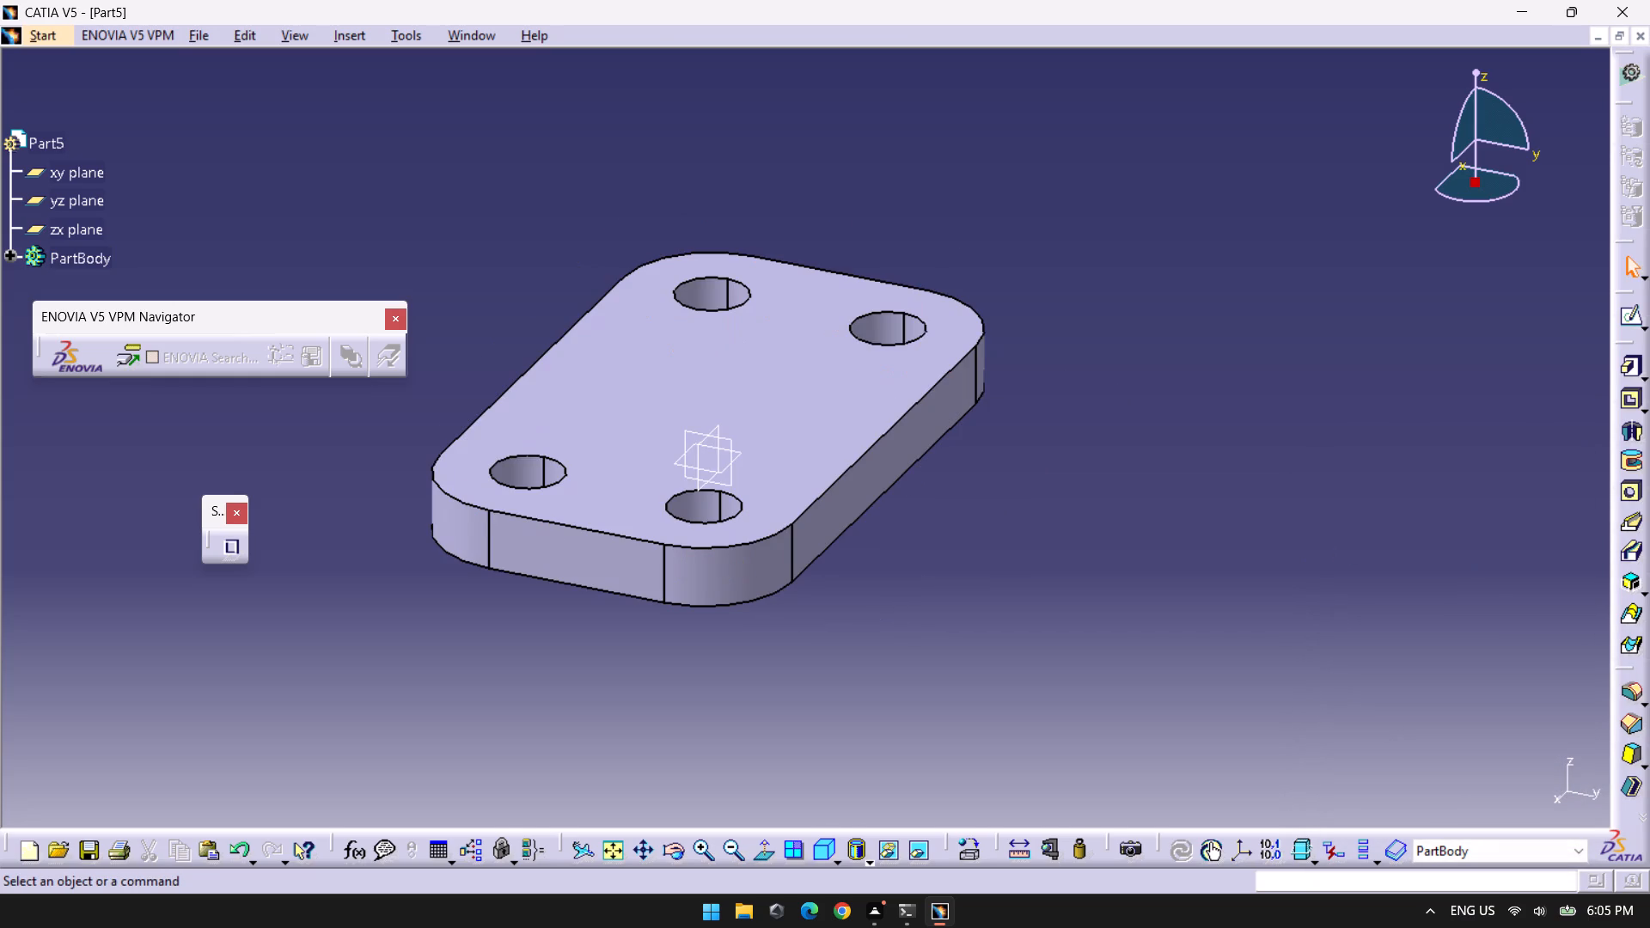
Open a new sketch on the plate's top face.
{"action": "left_click", "coordinate": [778, 441]}
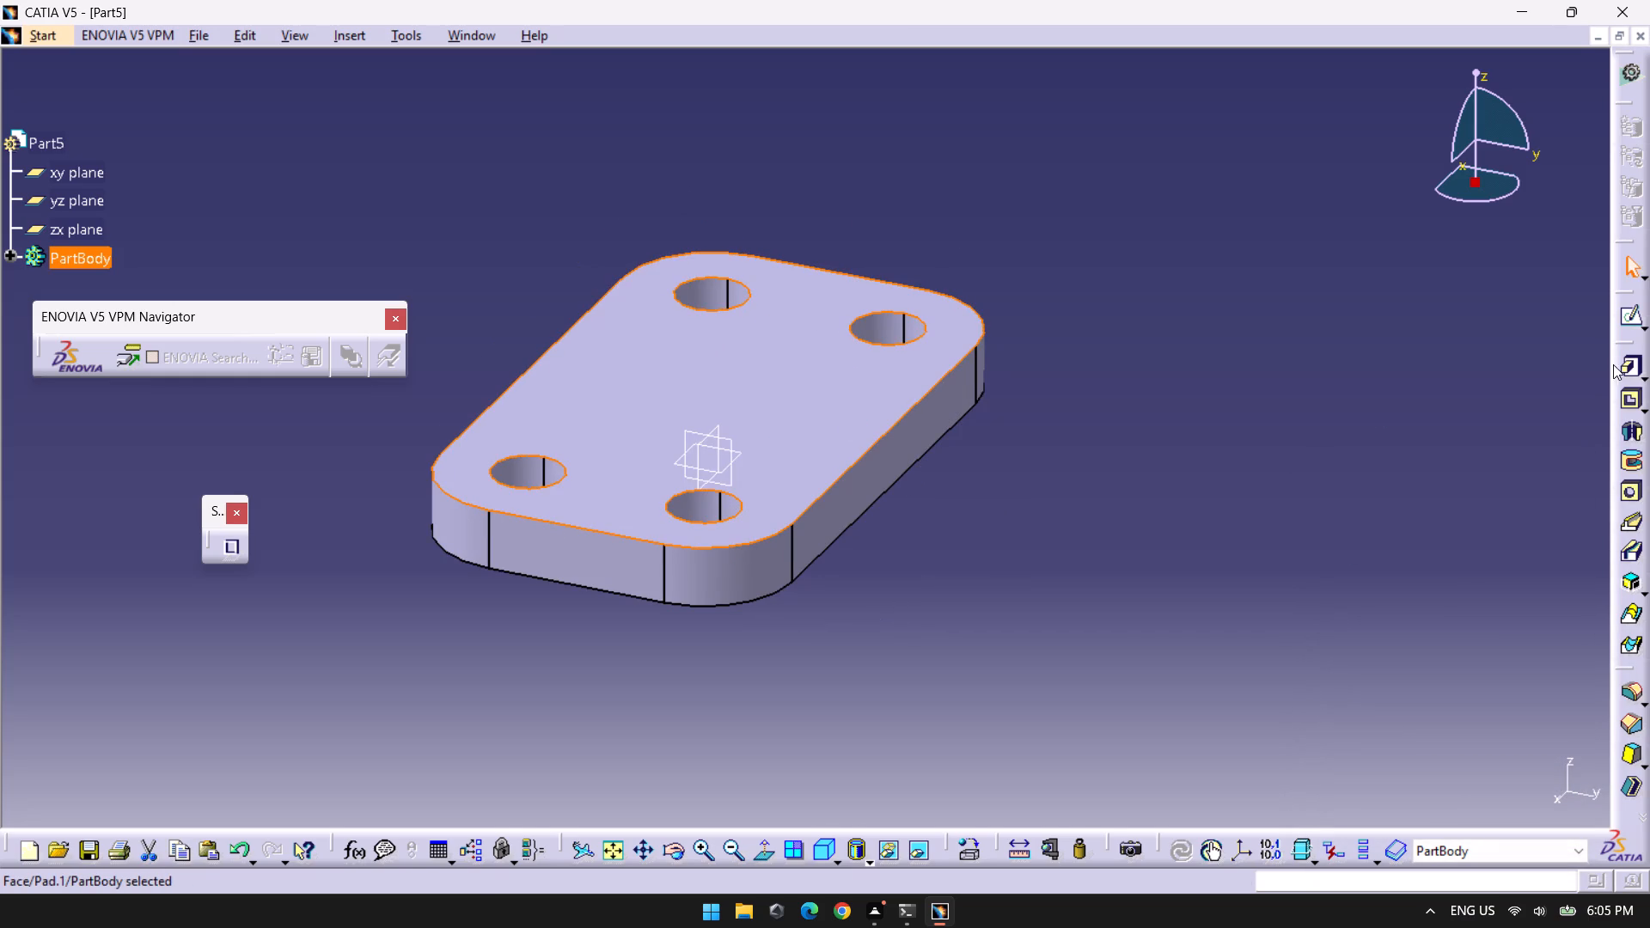
{"action": "left_click", "coordinate": [1623, 308]}
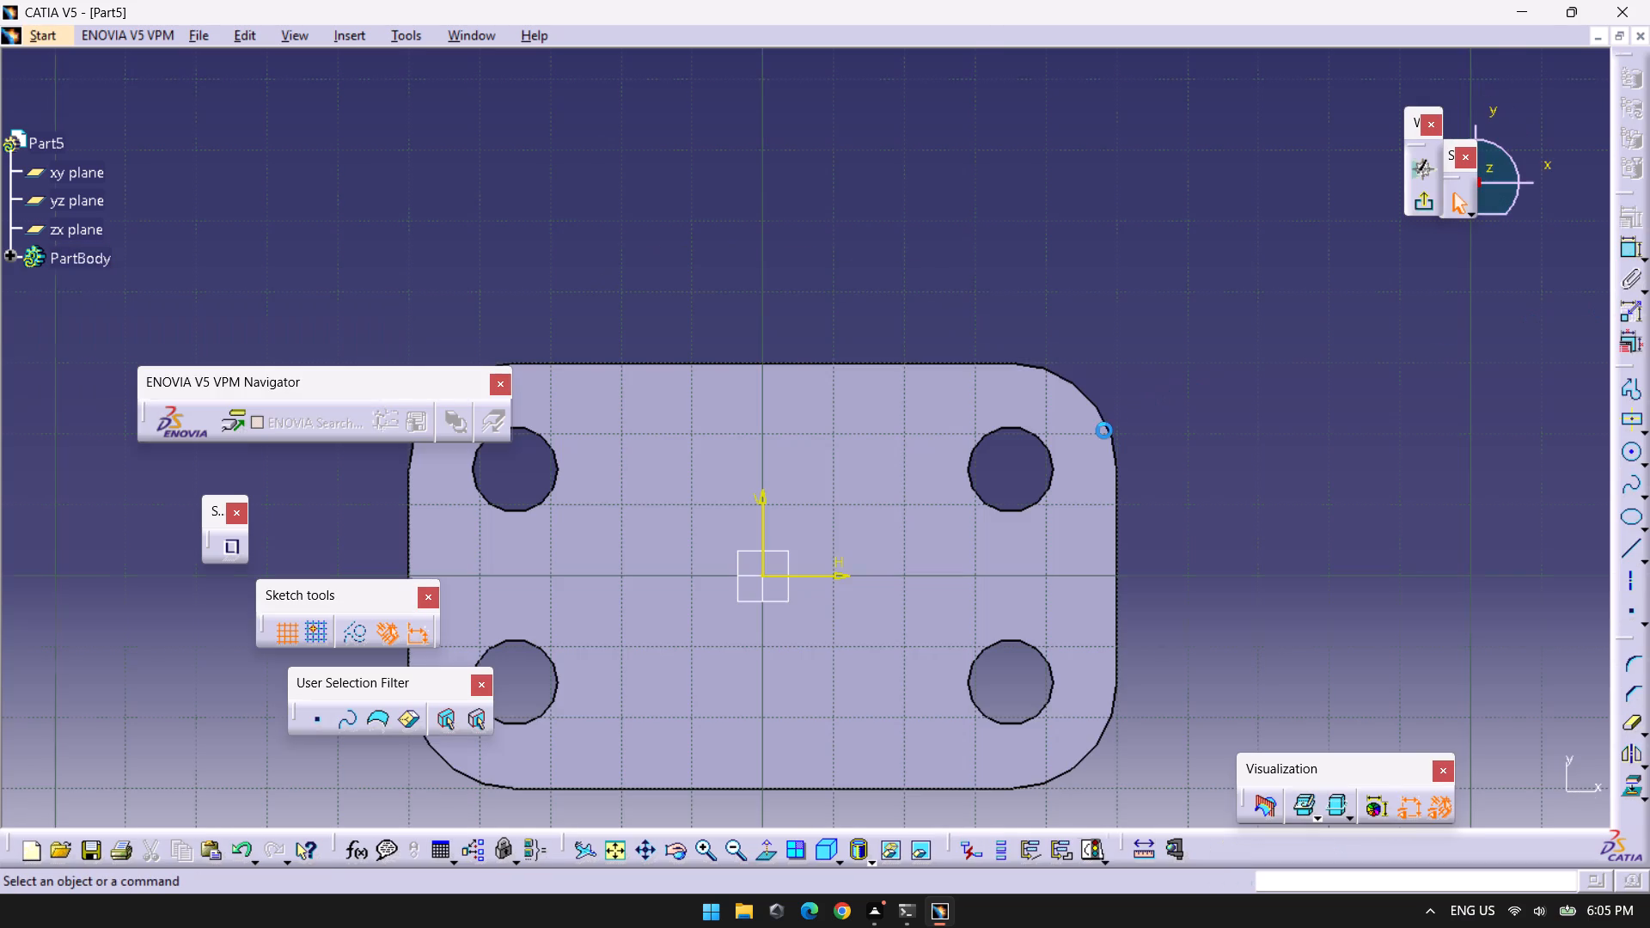
{"action": "middle_click_drag", "start_coordinate": [1006, 223], "coordinate": [1190, 67]}
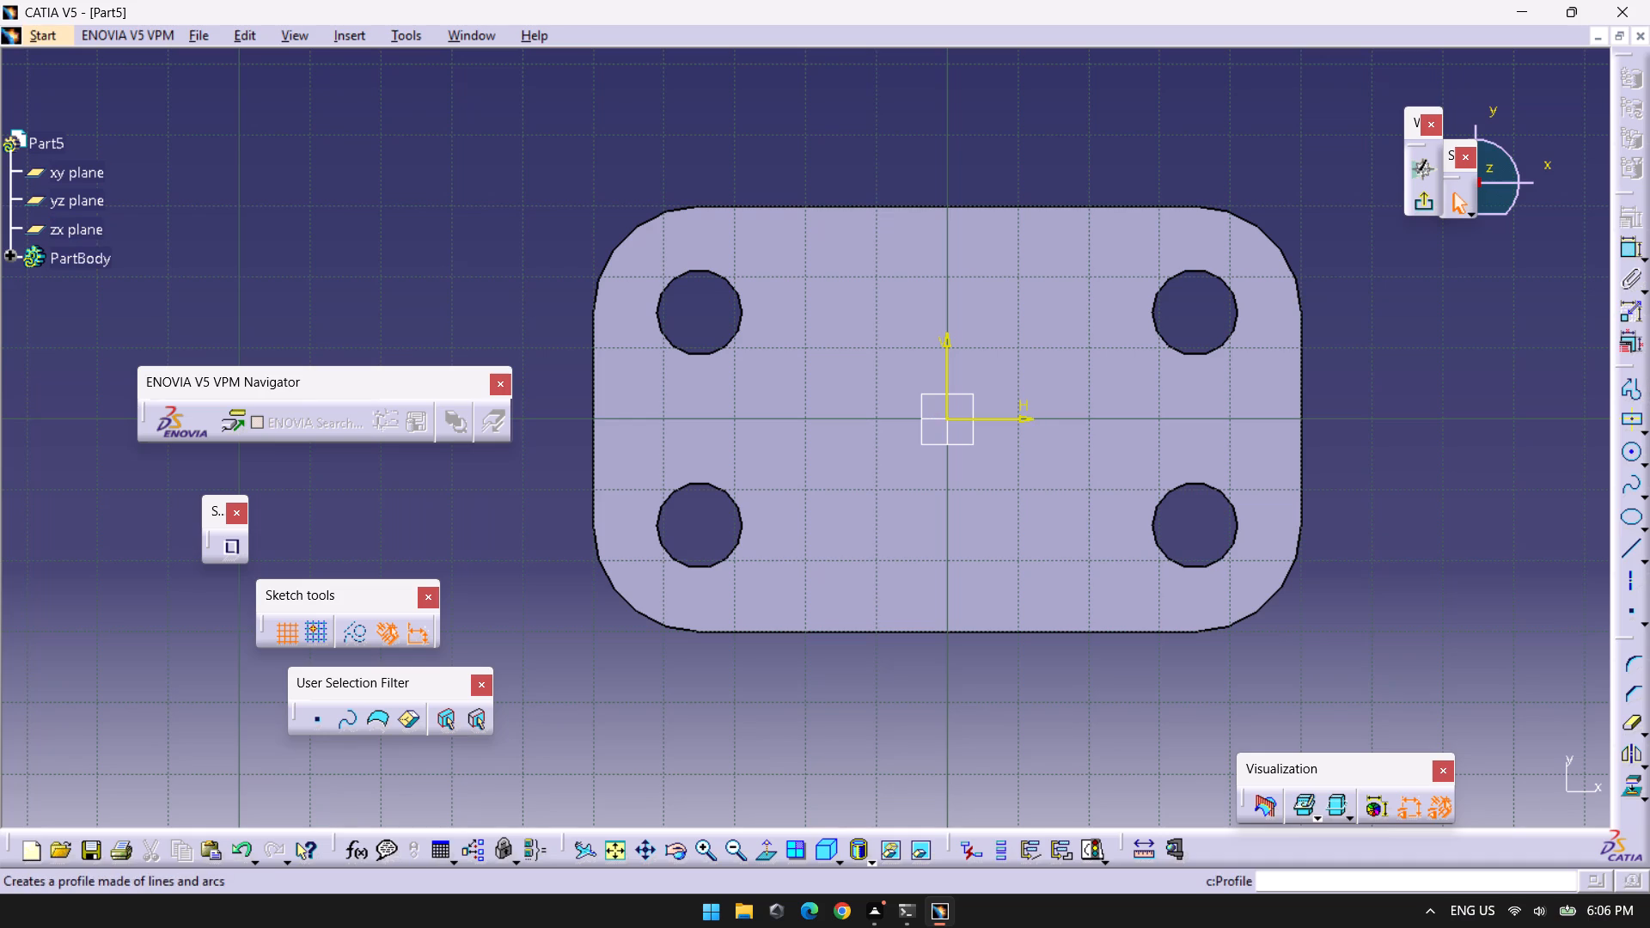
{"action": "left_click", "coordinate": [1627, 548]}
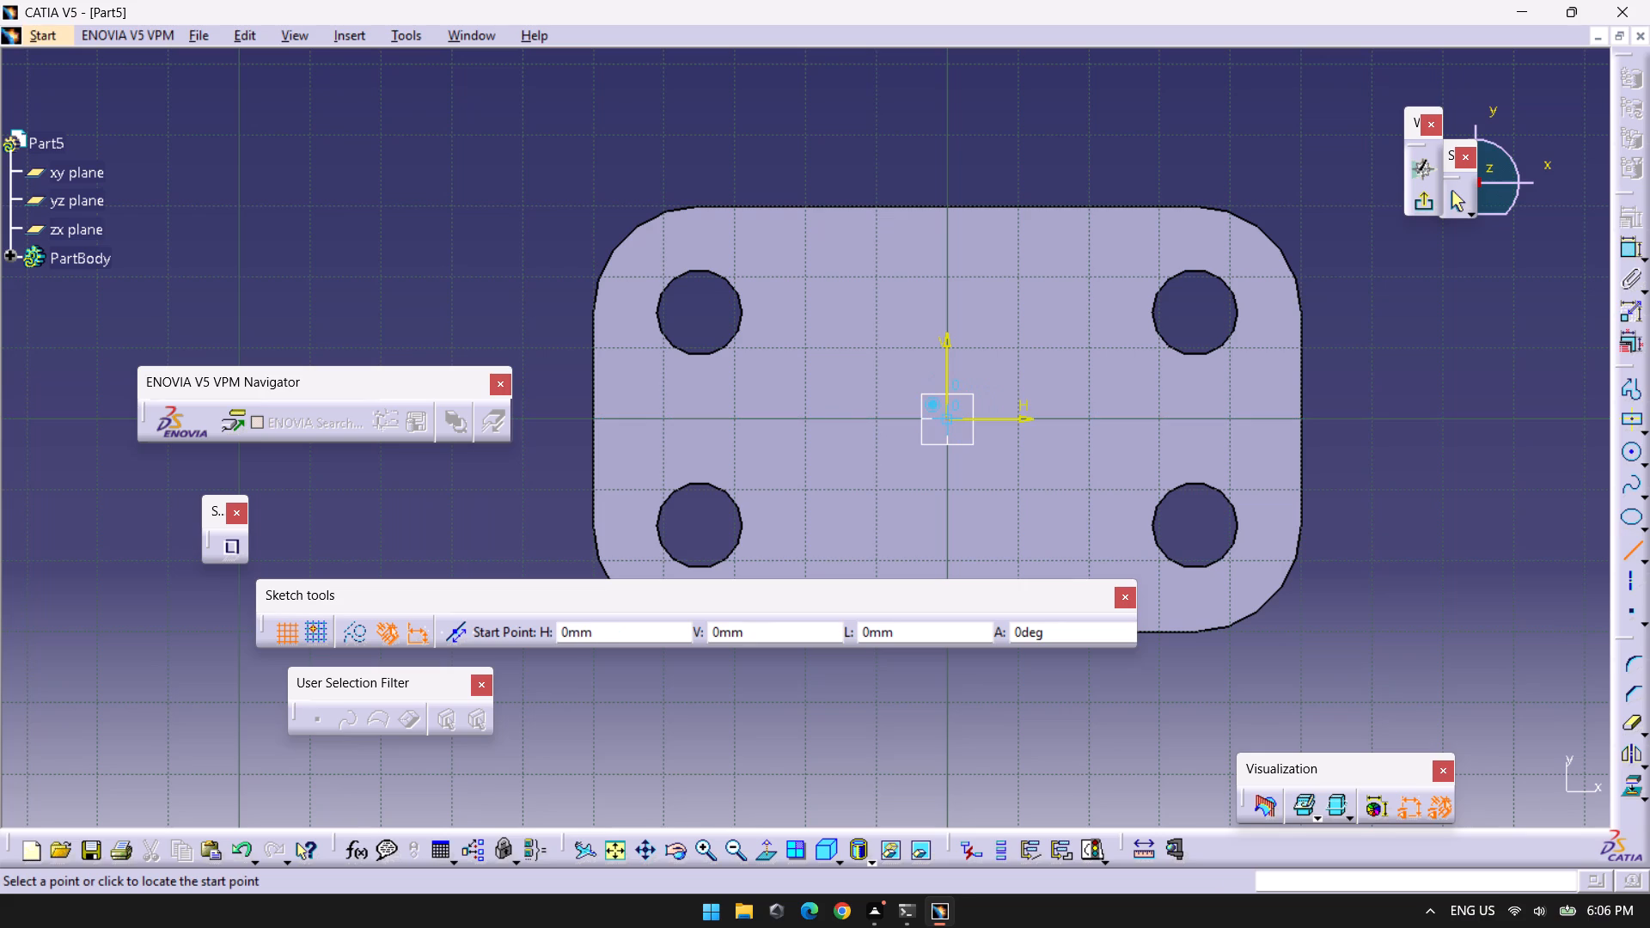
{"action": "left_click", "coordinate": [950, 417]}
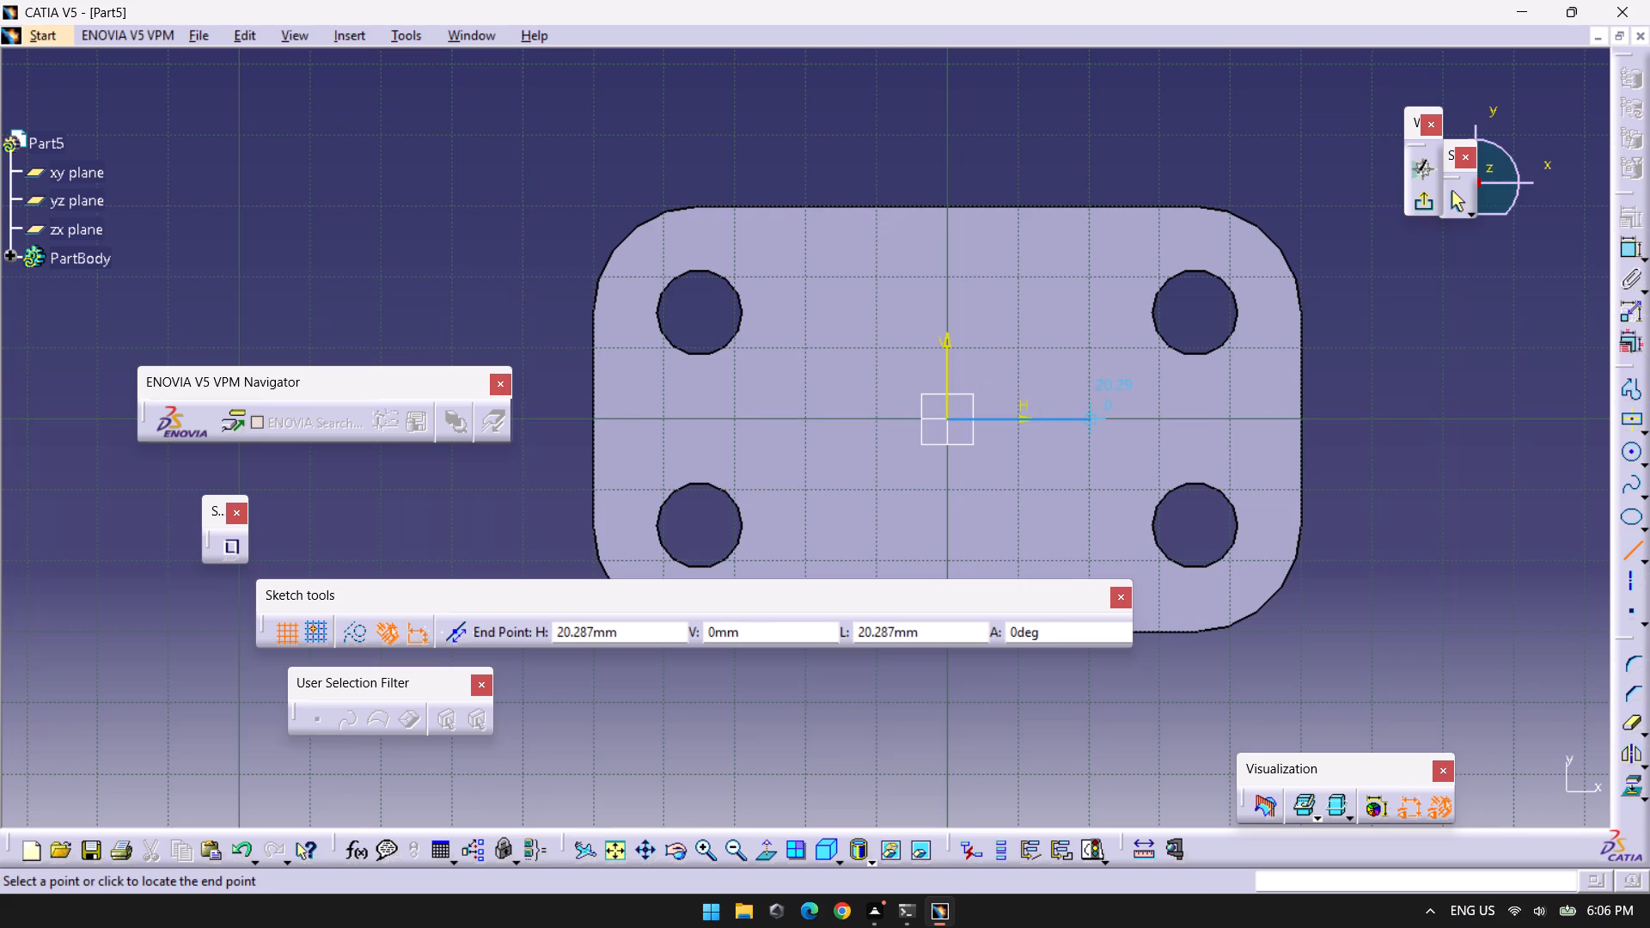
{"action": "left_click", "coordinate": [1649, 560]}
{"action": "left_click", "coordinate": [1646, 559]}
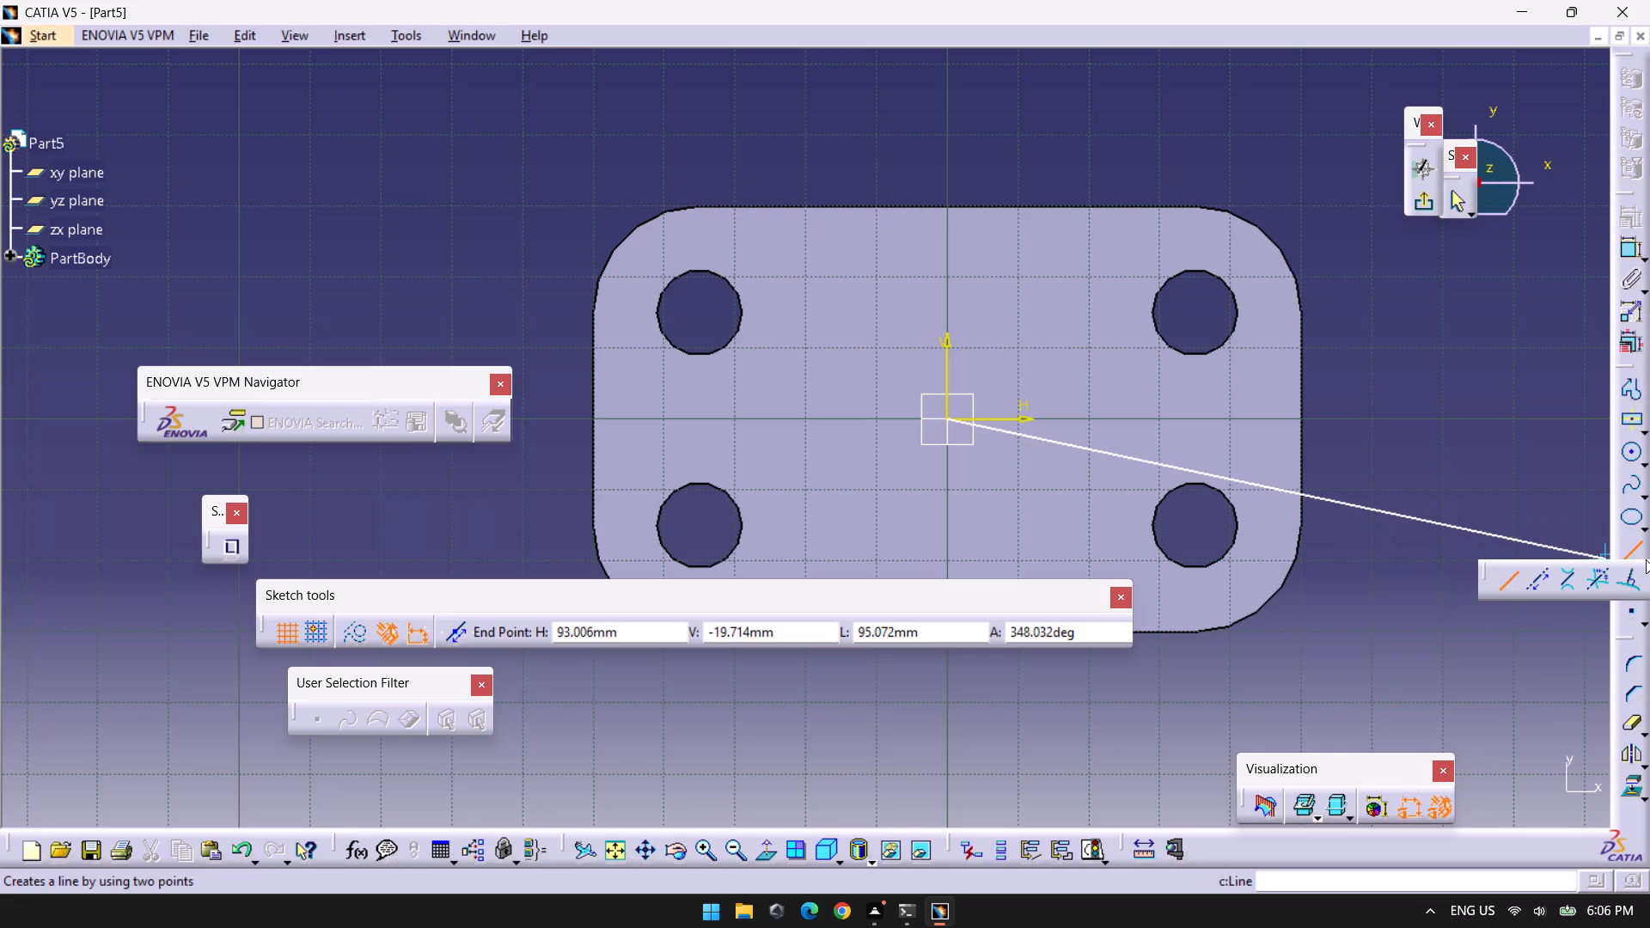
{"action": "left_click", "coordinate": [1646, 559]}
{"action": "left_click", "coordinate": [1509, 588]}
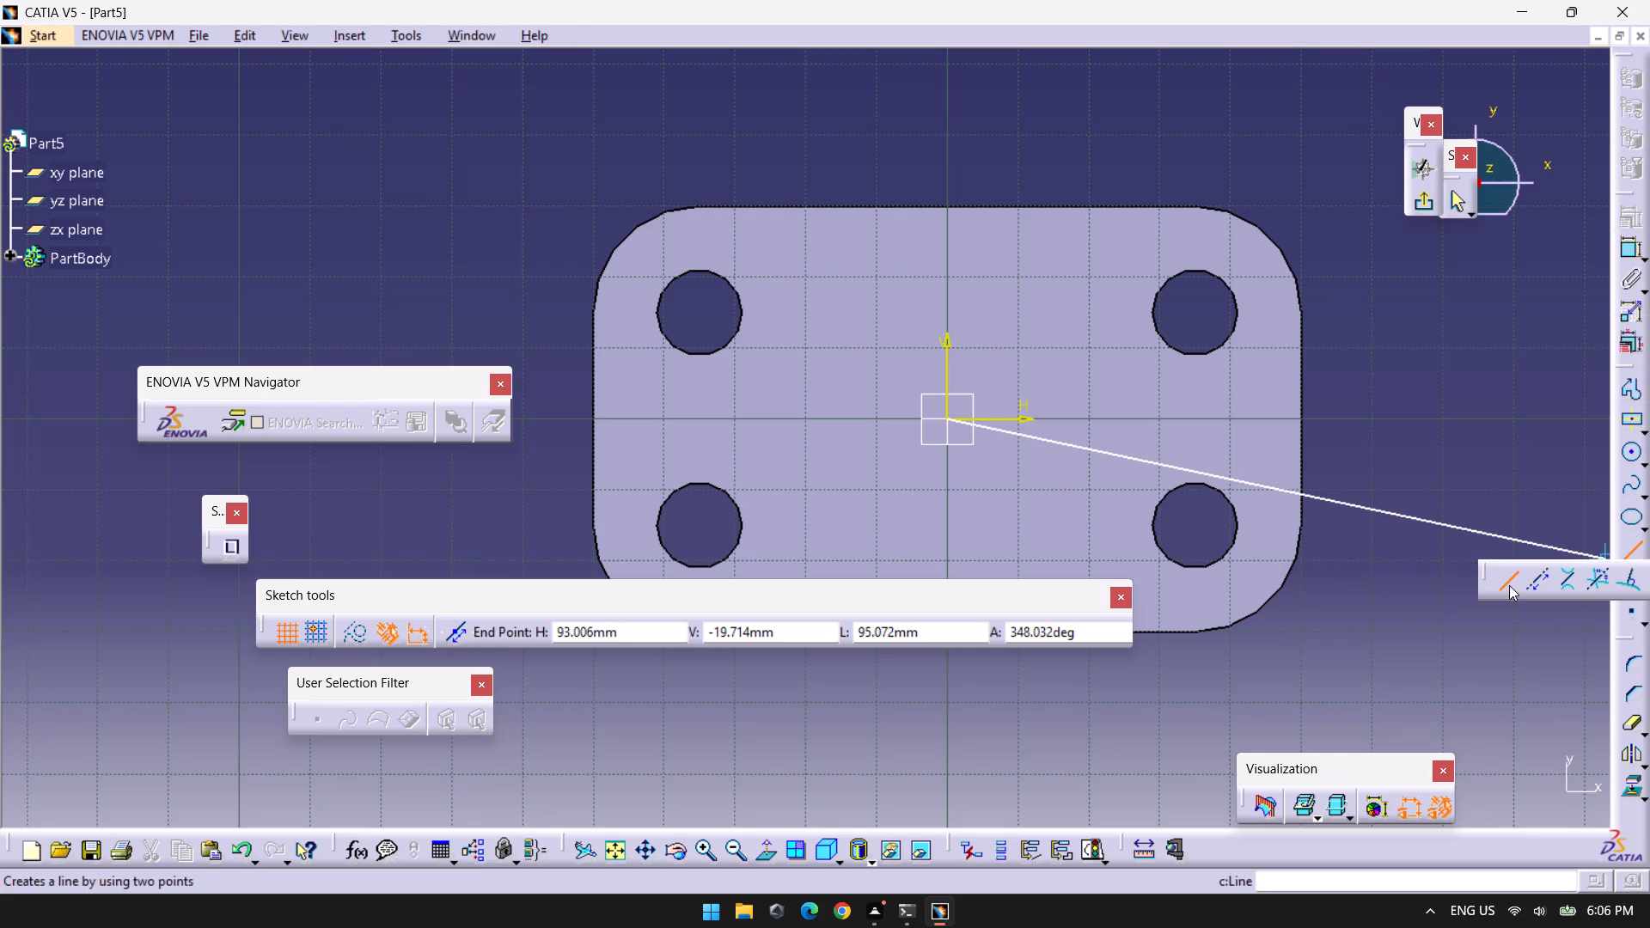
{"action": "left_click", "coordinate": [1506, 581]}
Draw a 12.5 mm horizontal line from the origin along the positive H axis and mirror it about the vertical axis.
{"action": "left_click", "coordinate": [1624, 550]}
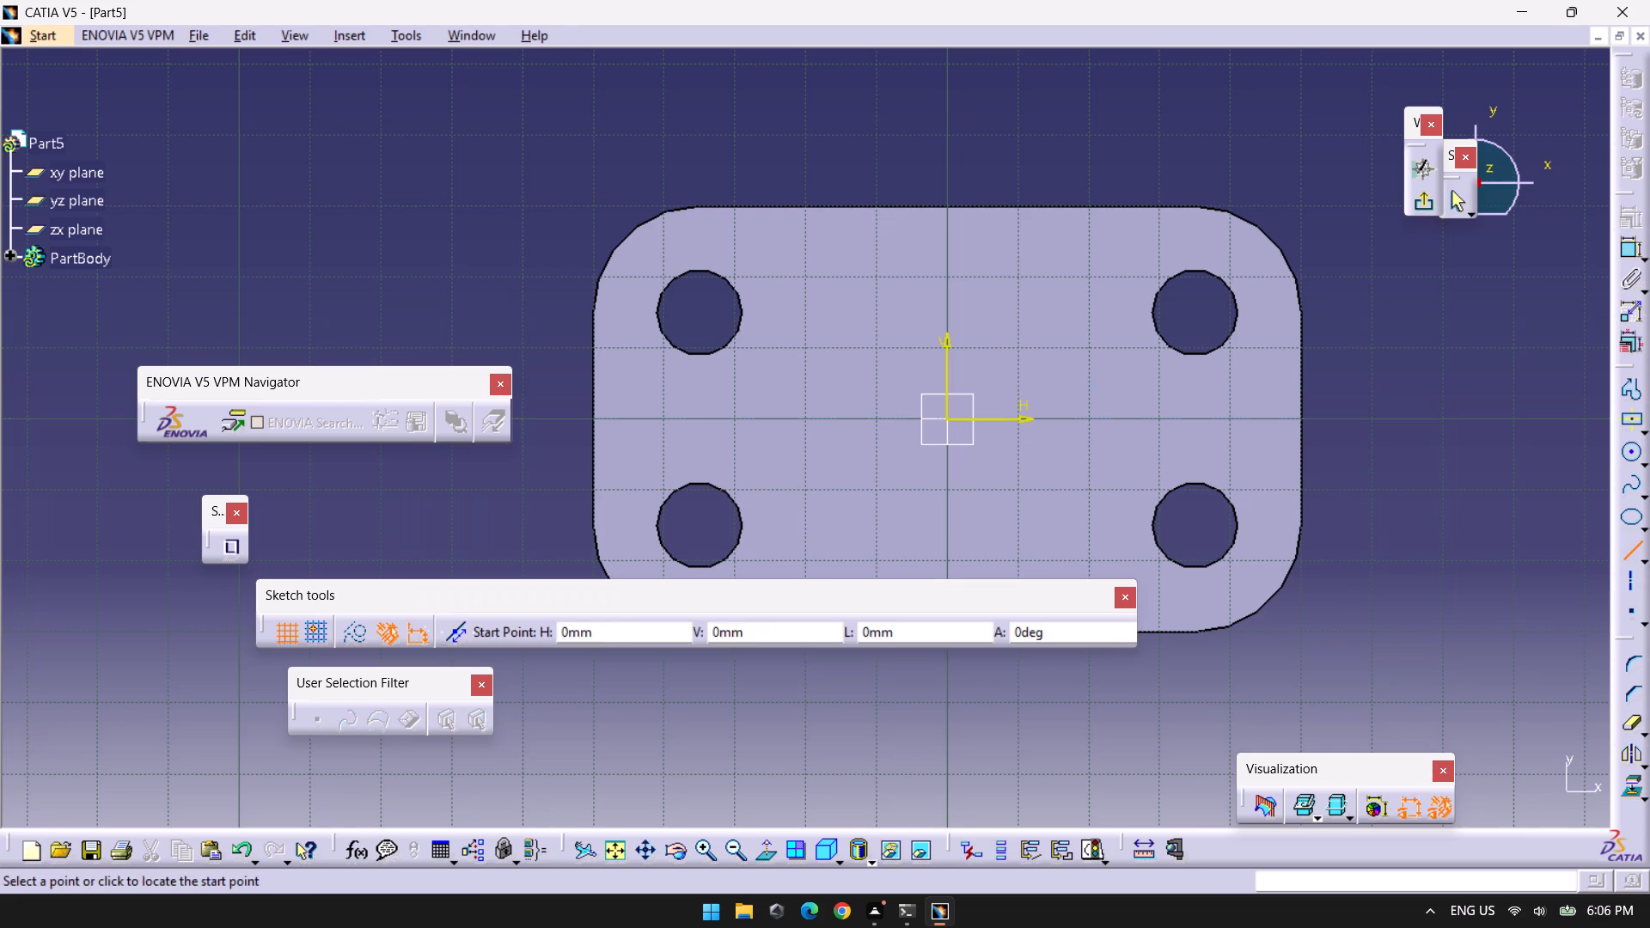
{"action": "left_click", "coordinate": [945, 417]}
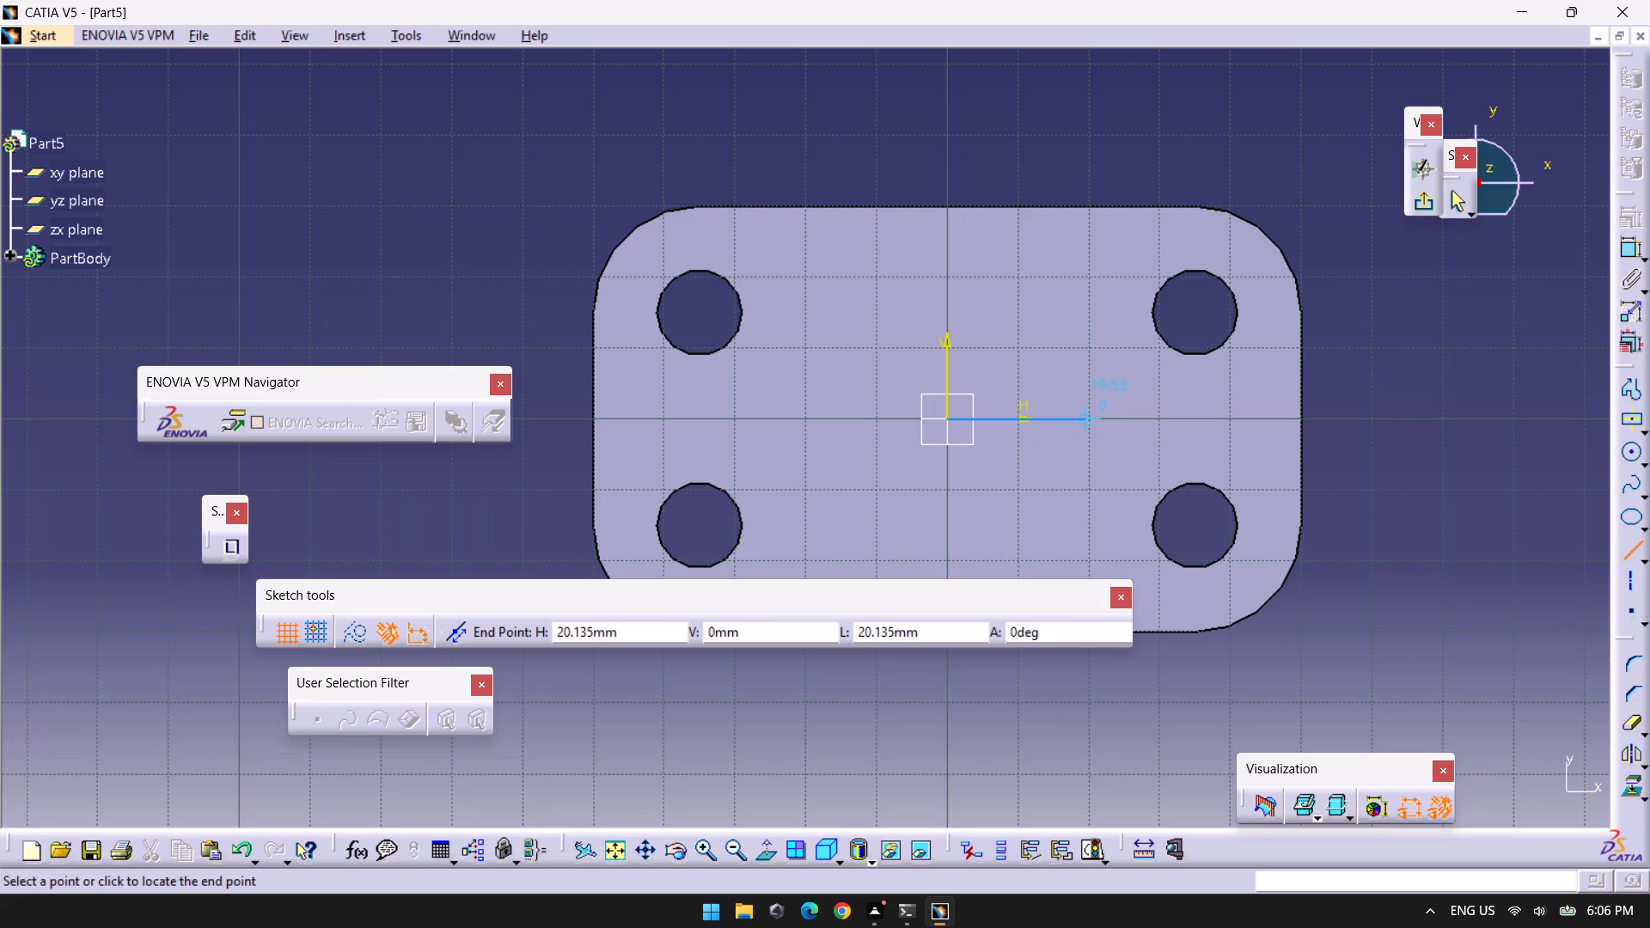
{"action": "key", "text": "Tab"}
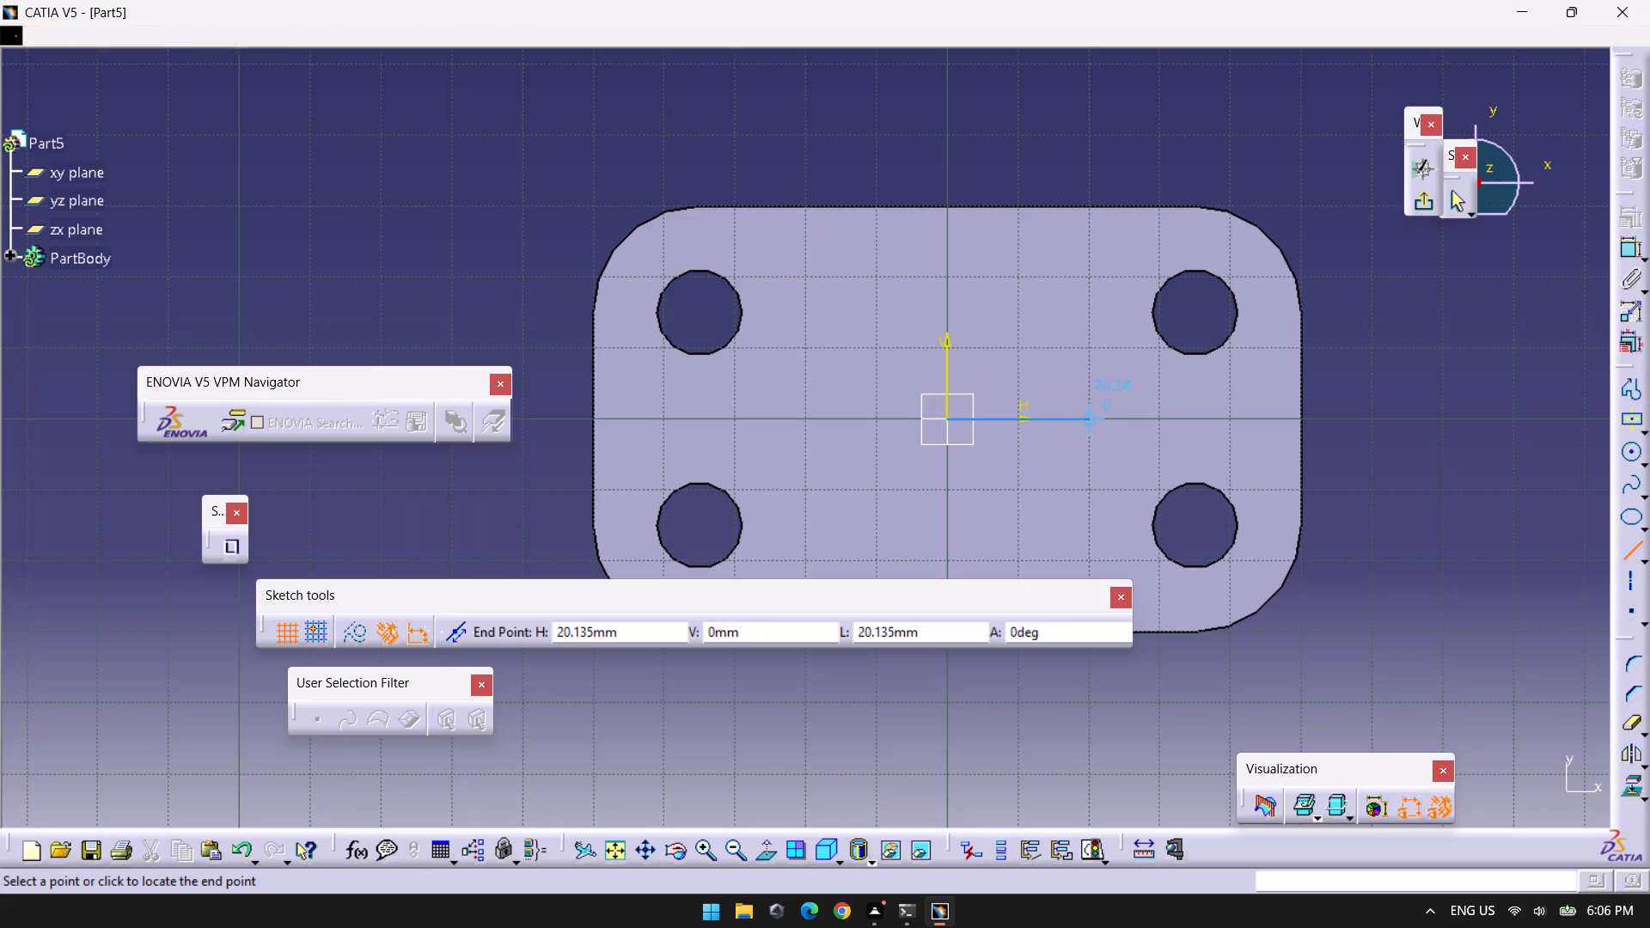
{"action": "key", "text": "Tab"}
{"action": "key", "text": "Tab"}
{"action": "type", "text": "125"}
{"action": "key", "text": "BackSpace"}
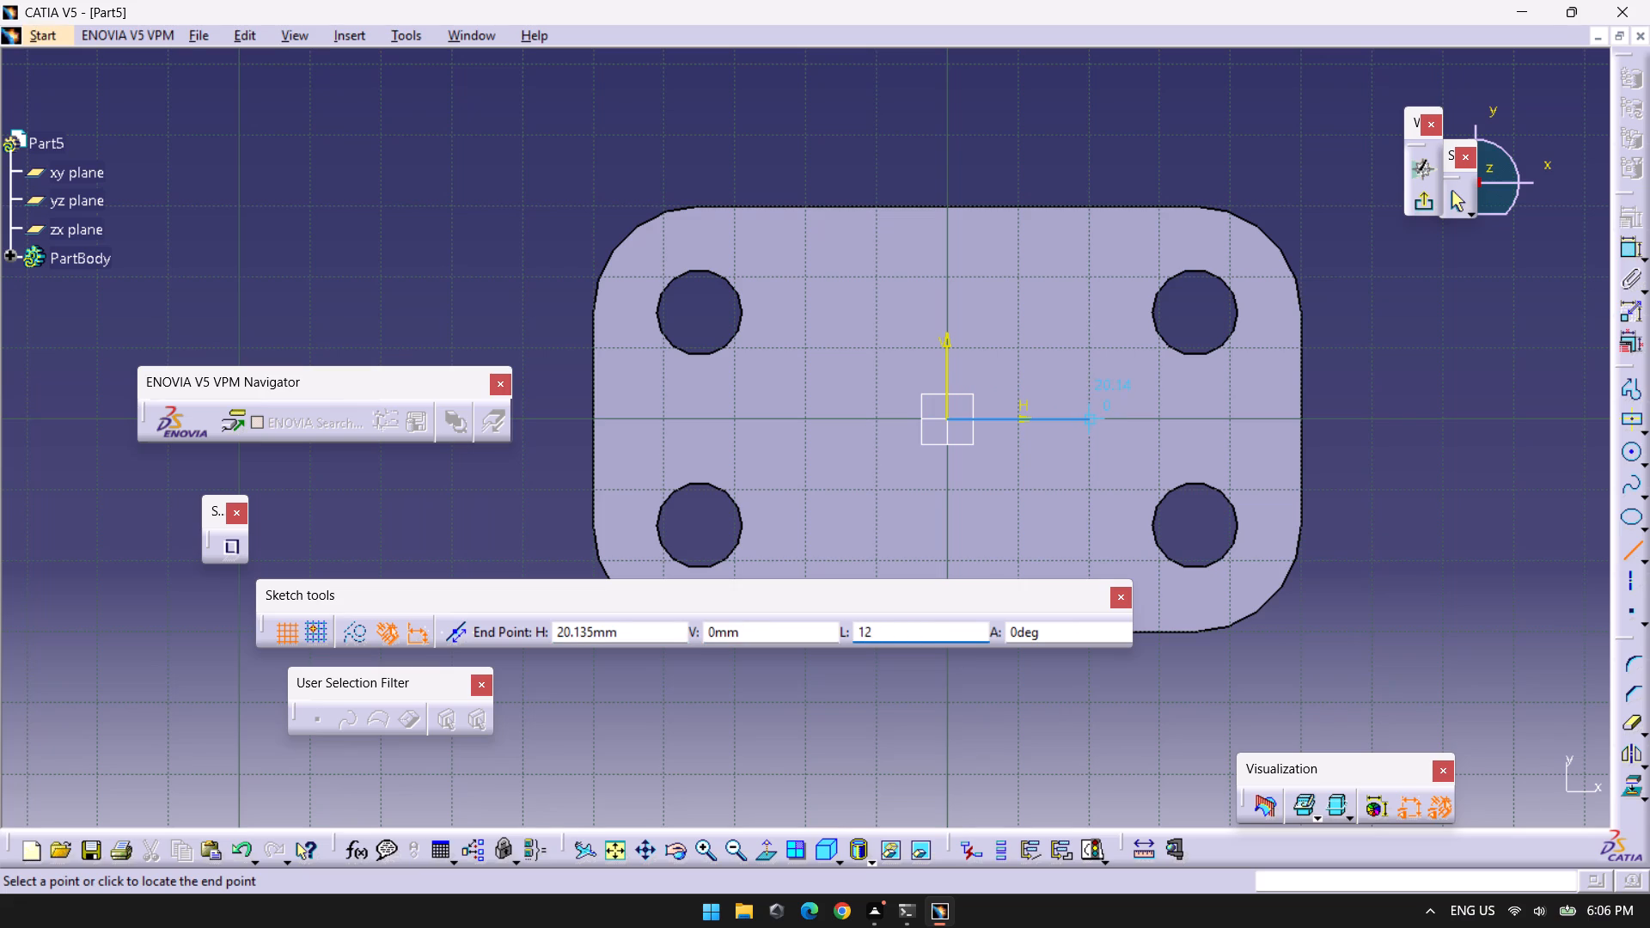
{"action": "type", "text": ".5"}
{"action": "key", "text": "Return"}
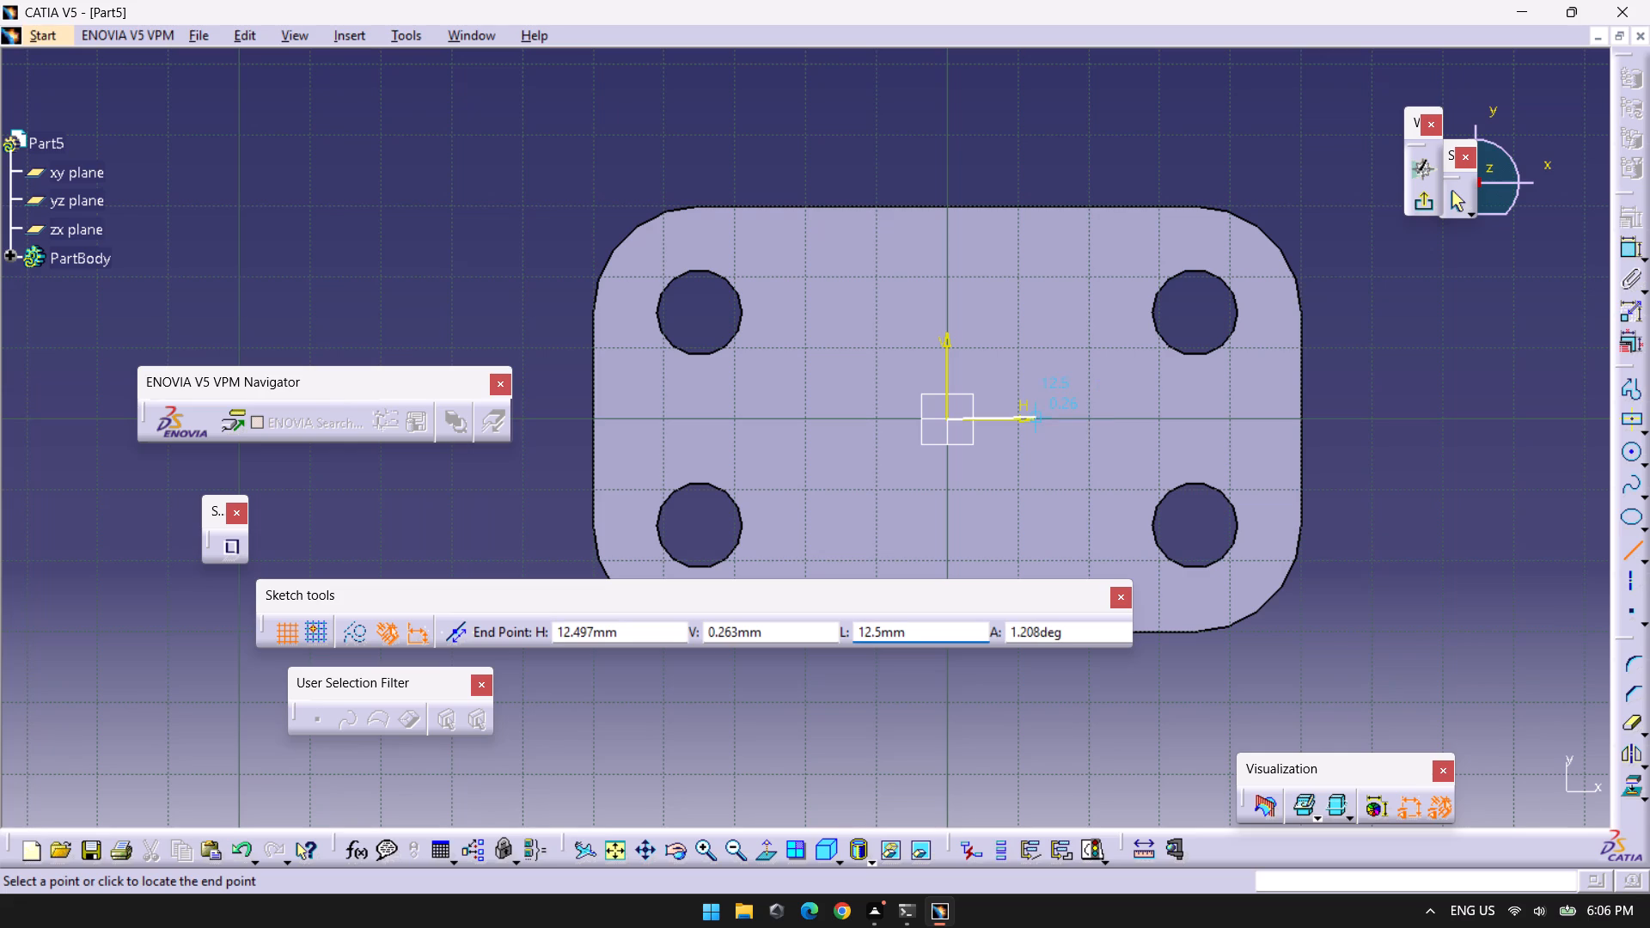
{"action": "left_click", "coordinate": [1109, 424]}
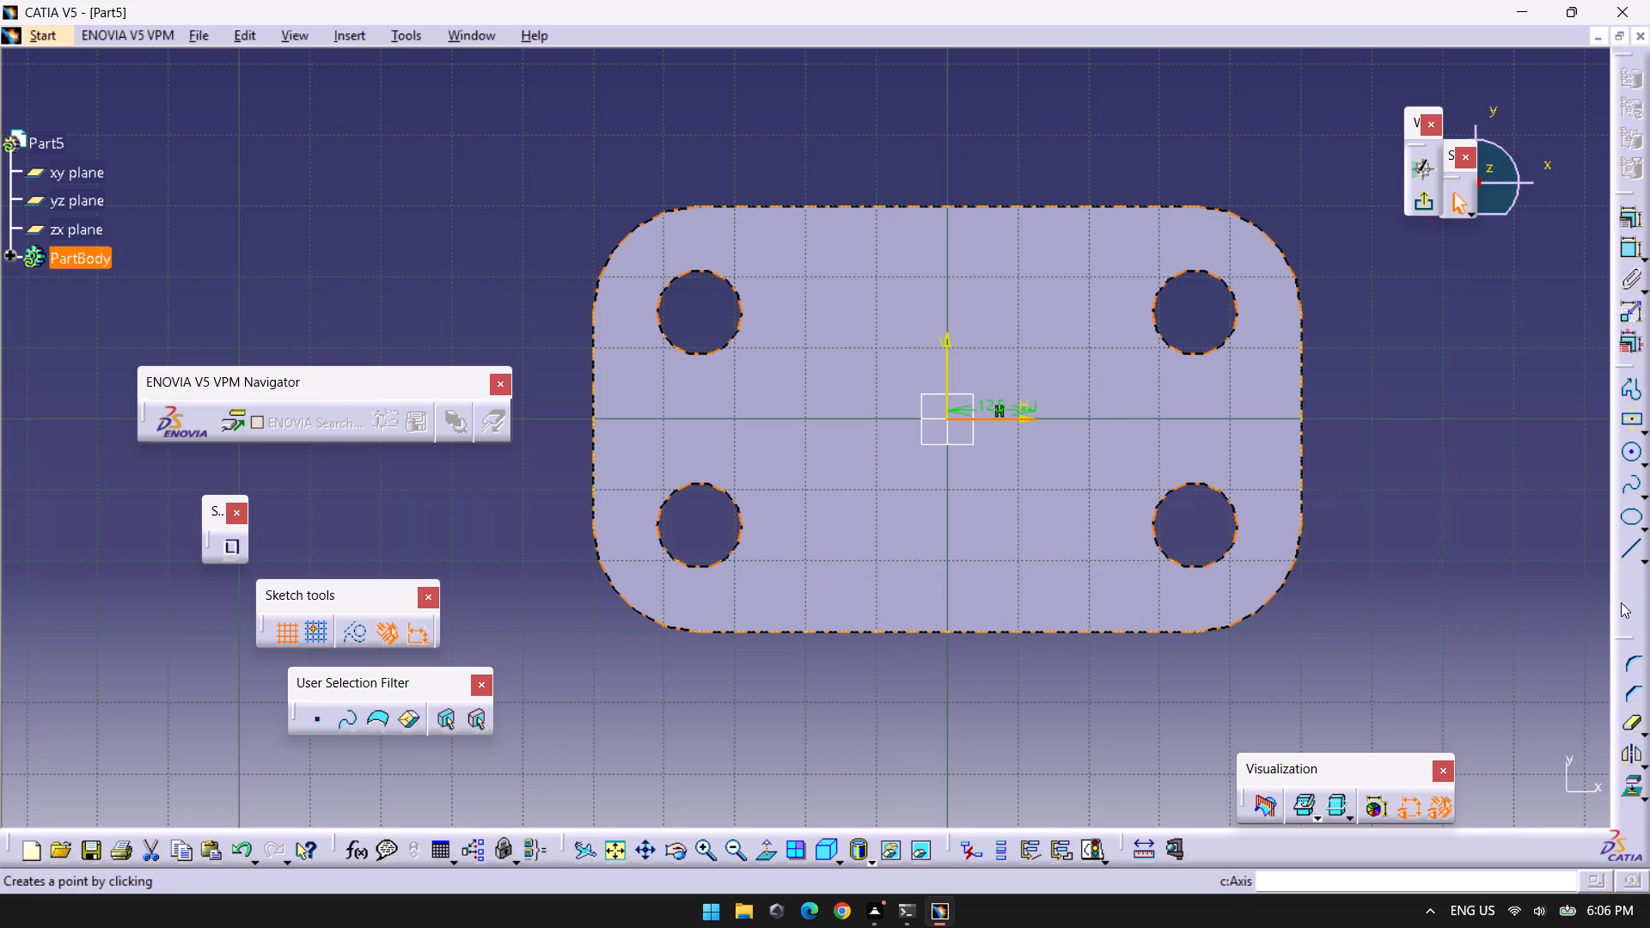
{"action": "left_click", "coordinate": [1628, 746]}
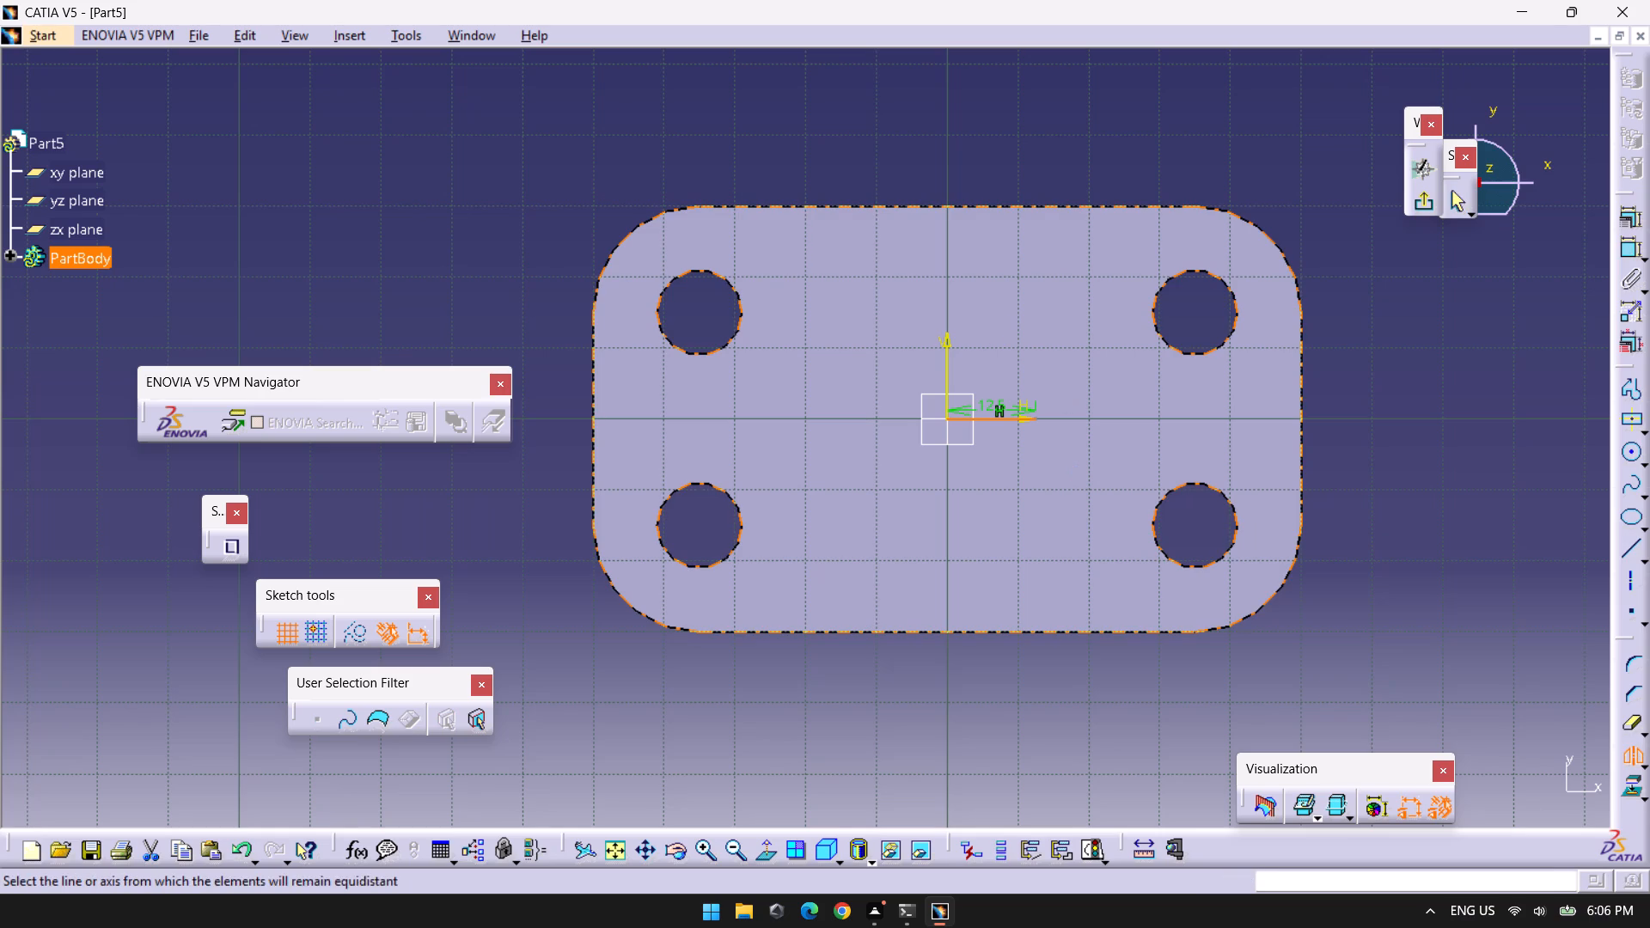
{"action": "left_click", "coordinate": [944, 362]}
{"action": "left_click", "coordinate": [1445, 461]}
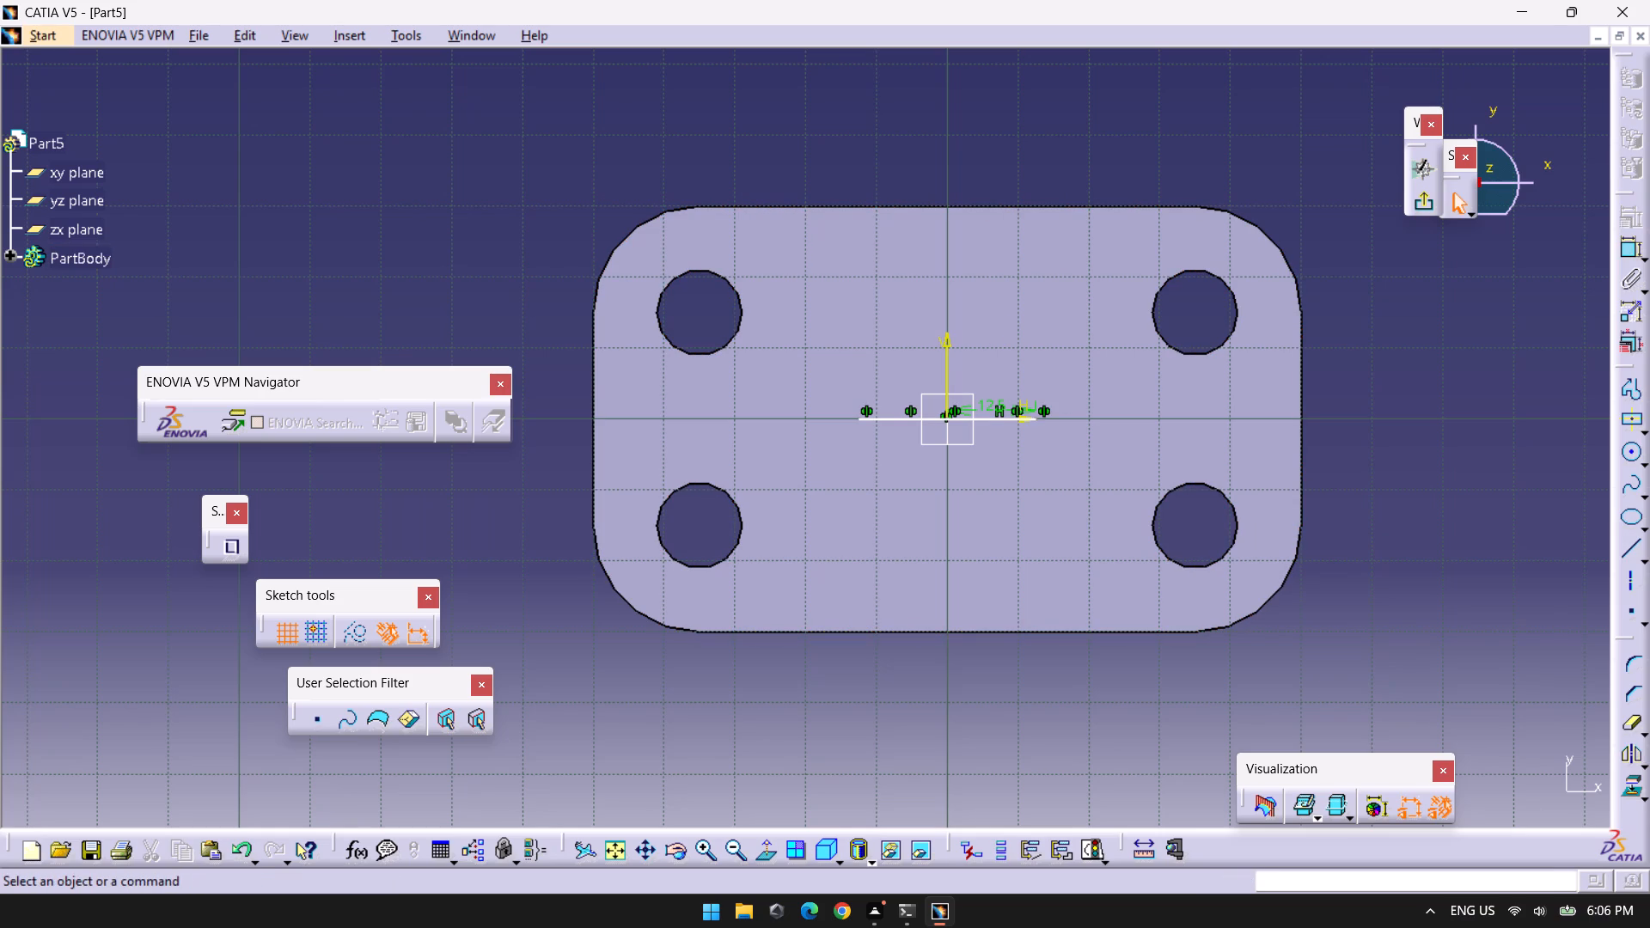
Check the distance between the outer endpoints of the two mirrored lines with a temporary dimension.
{"action": "left_click", "coordinate": [1627, 247]}
{"action": "left_click", "coordinate": [864, 421]}
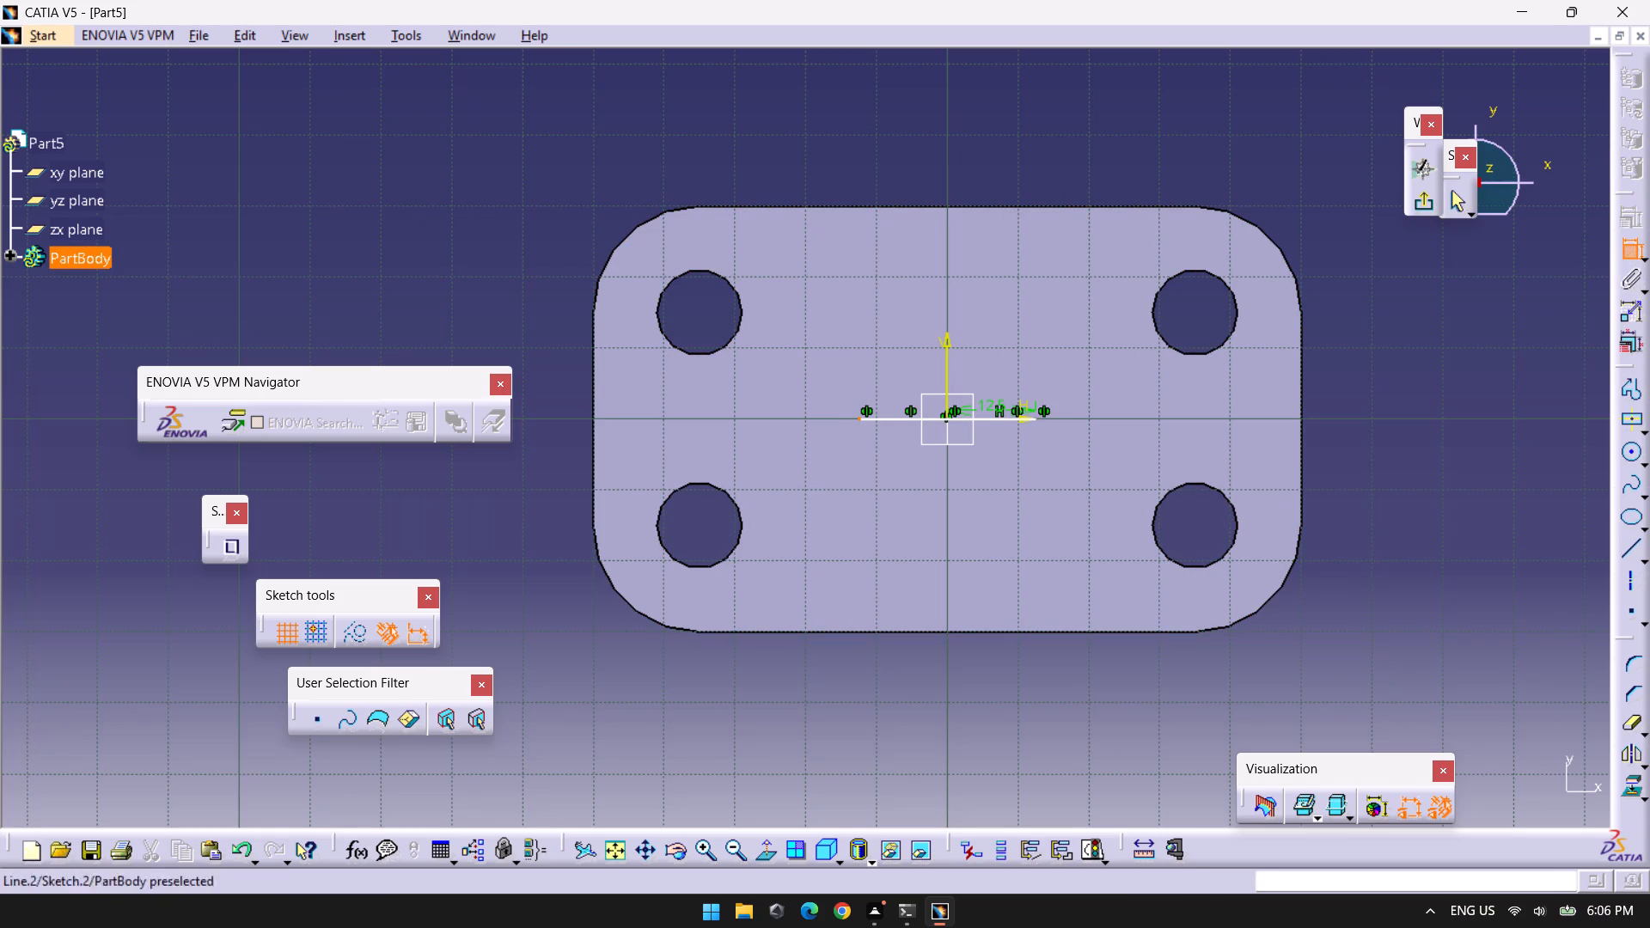
{"action": "left_click", "coordinate": [1036, 419]}
{"action": "key", "text": "grave"}
{"action": "key", "text": "Escape"}
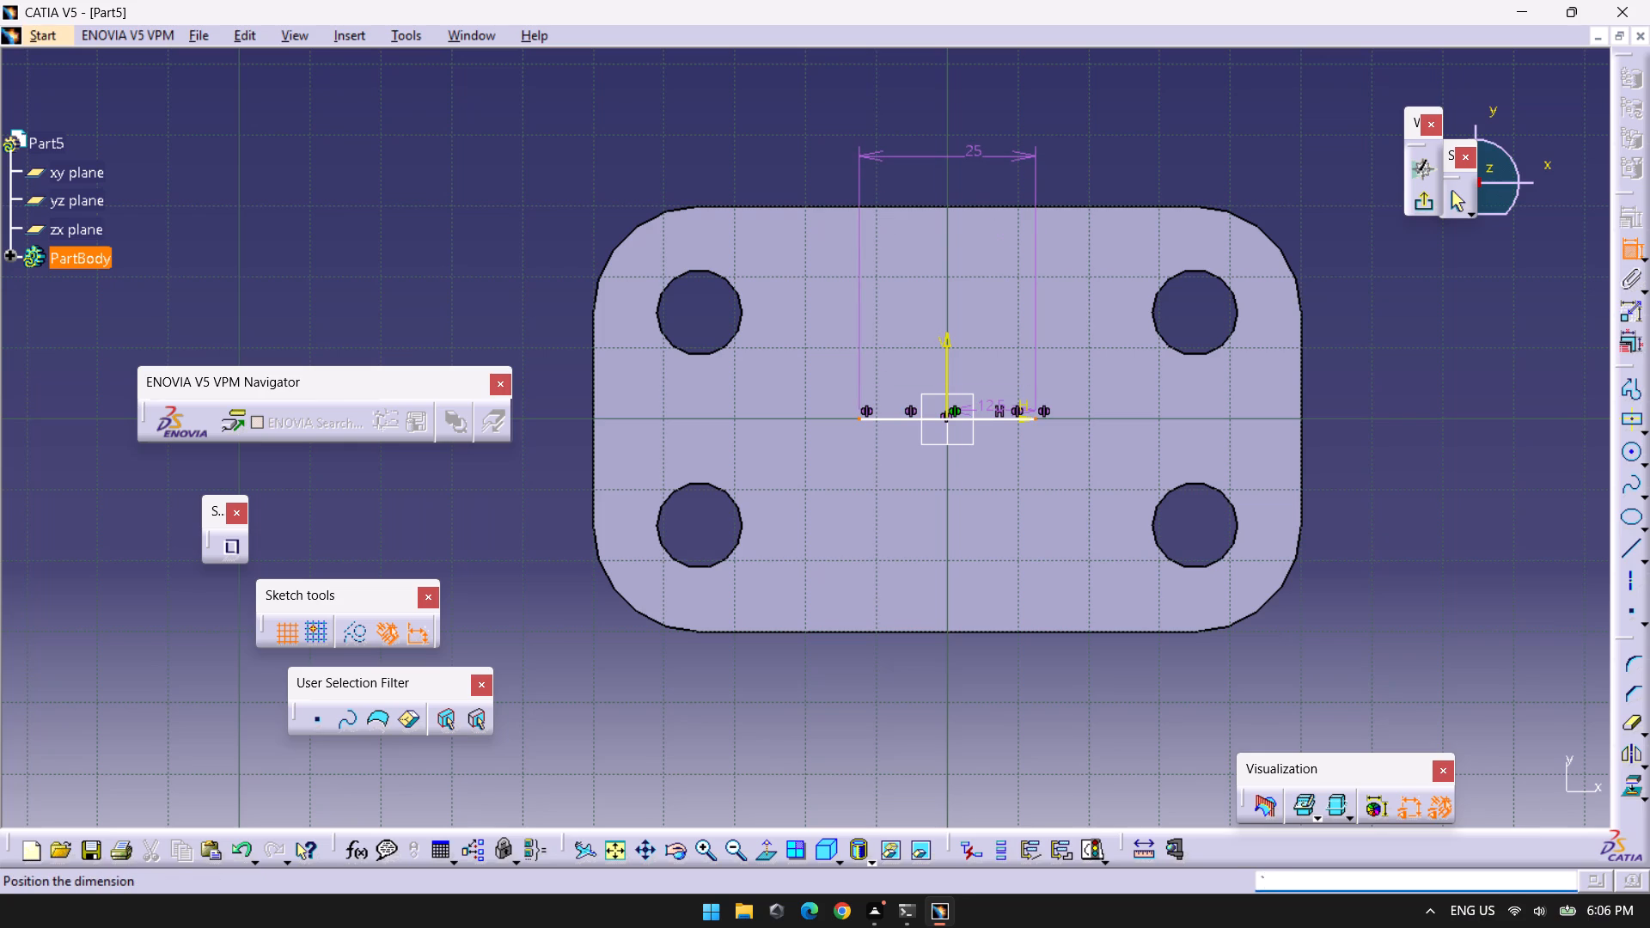
{"action": "key", "text": "Escape"}
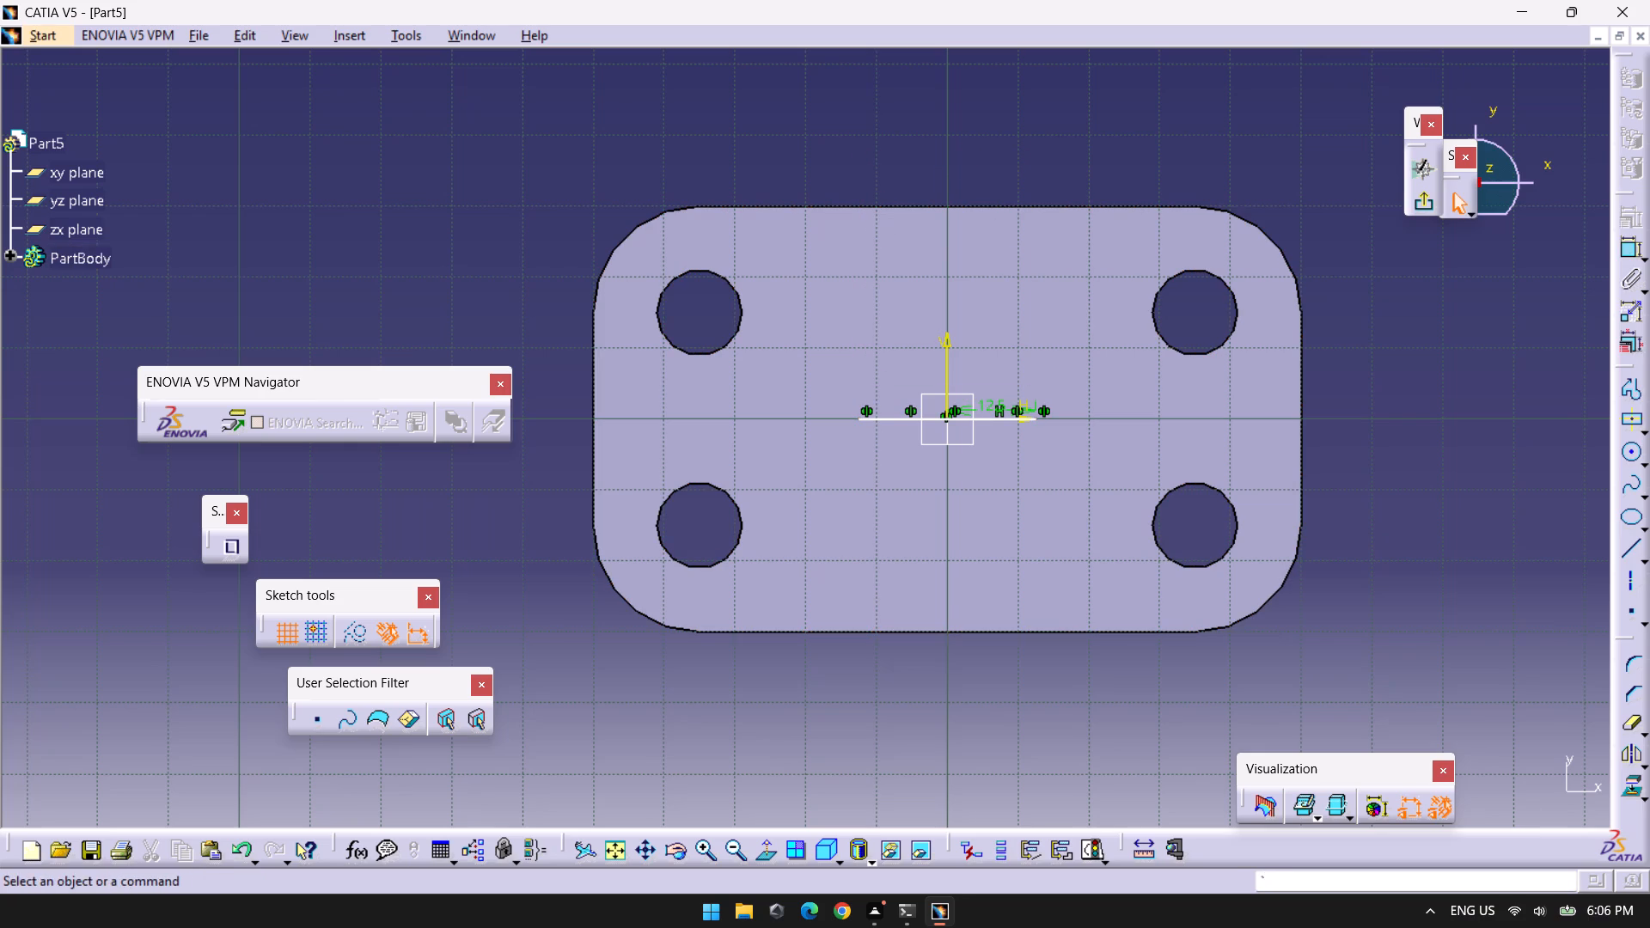
Draw a 14 mm radius circle centred on the original line's outer endpoint and mirror it about the vertical axis.
{"action": "left_click", "coordinate": [1634, 449]}
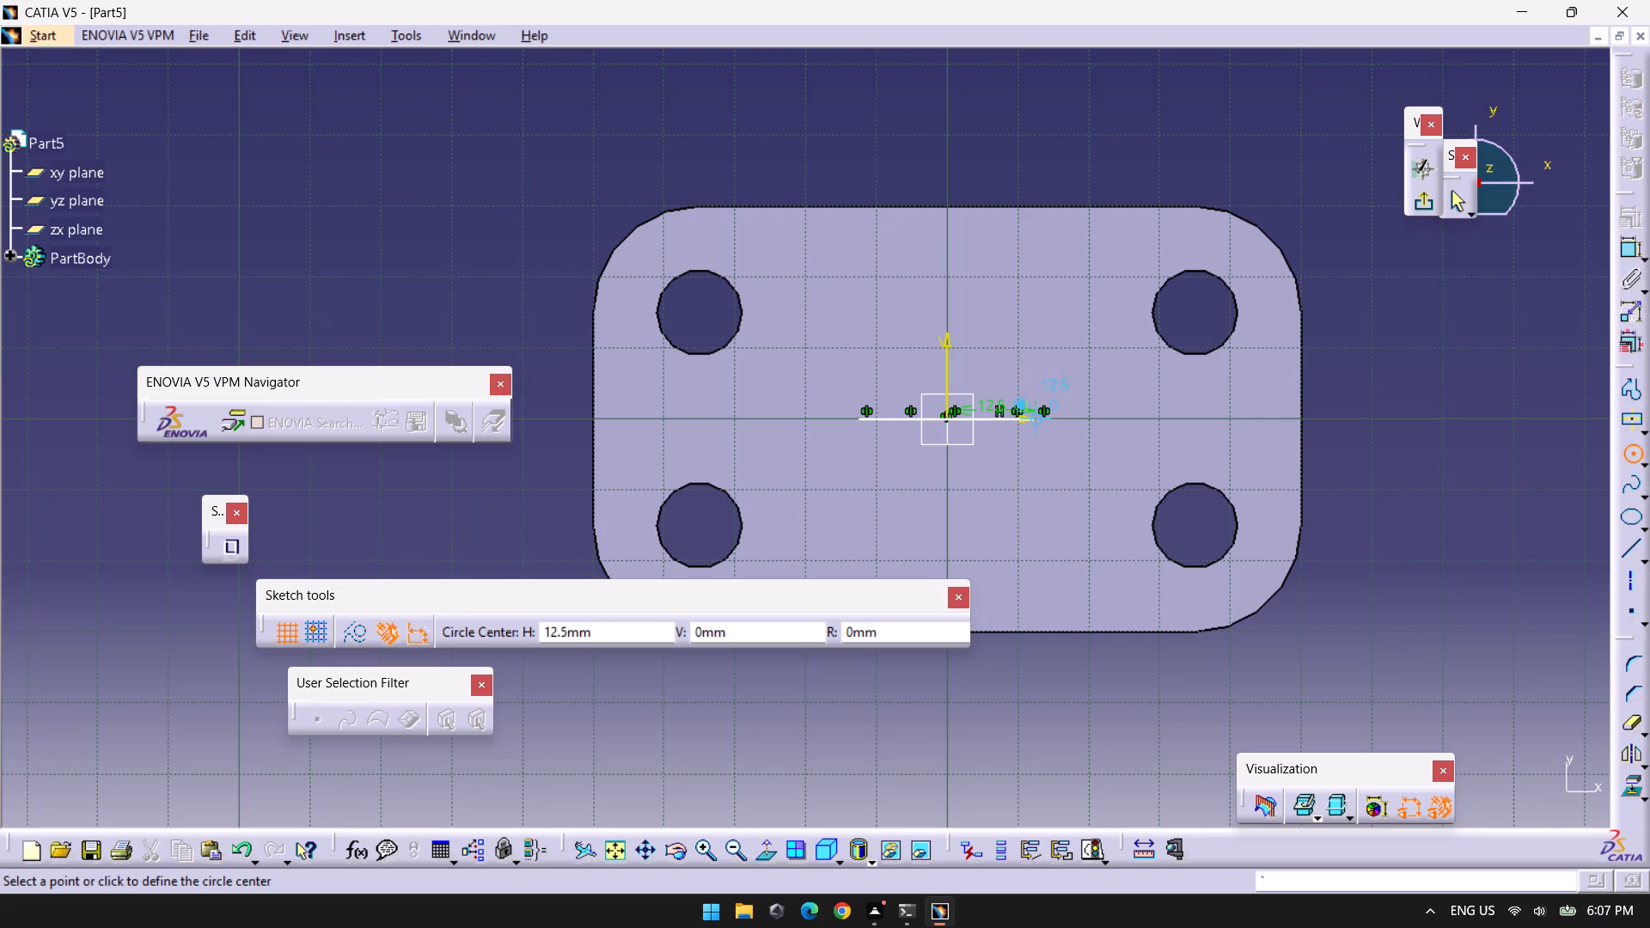
{"action": "left_click", "coordinate": [1033, 418]}
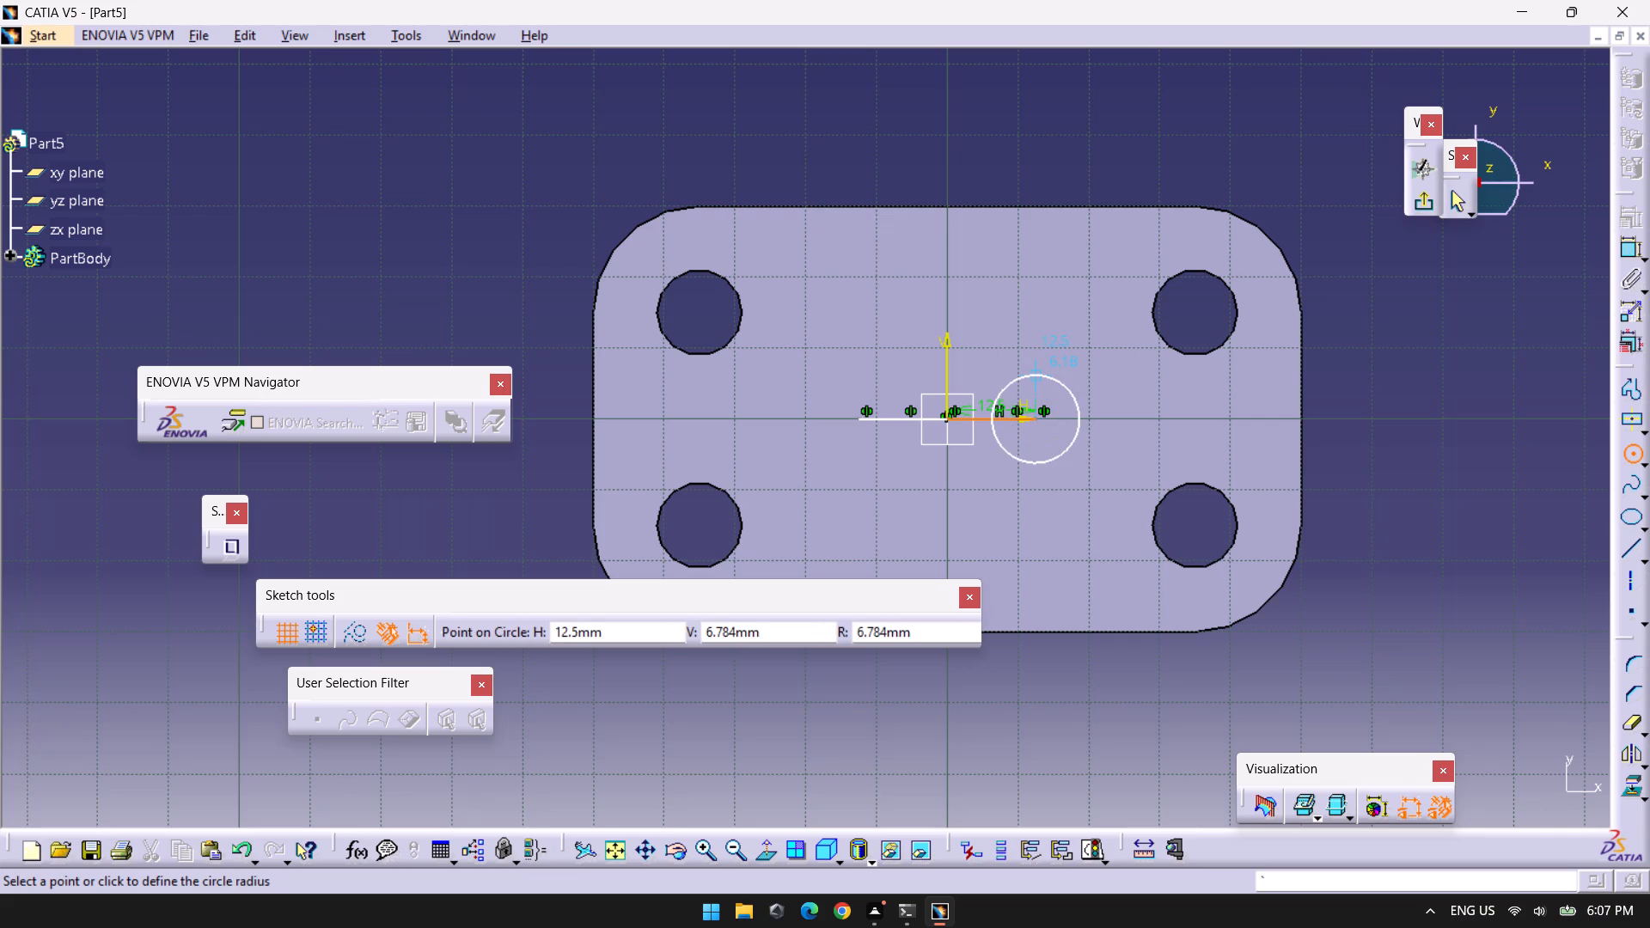
{"action": "key", "text": "Tab"}
{"action": "key", "text": "Tab"}
{"action": "key", "text": "Tab"}
{"action": "type", "text": "14"}
{"action": "key", "text": "Return"}
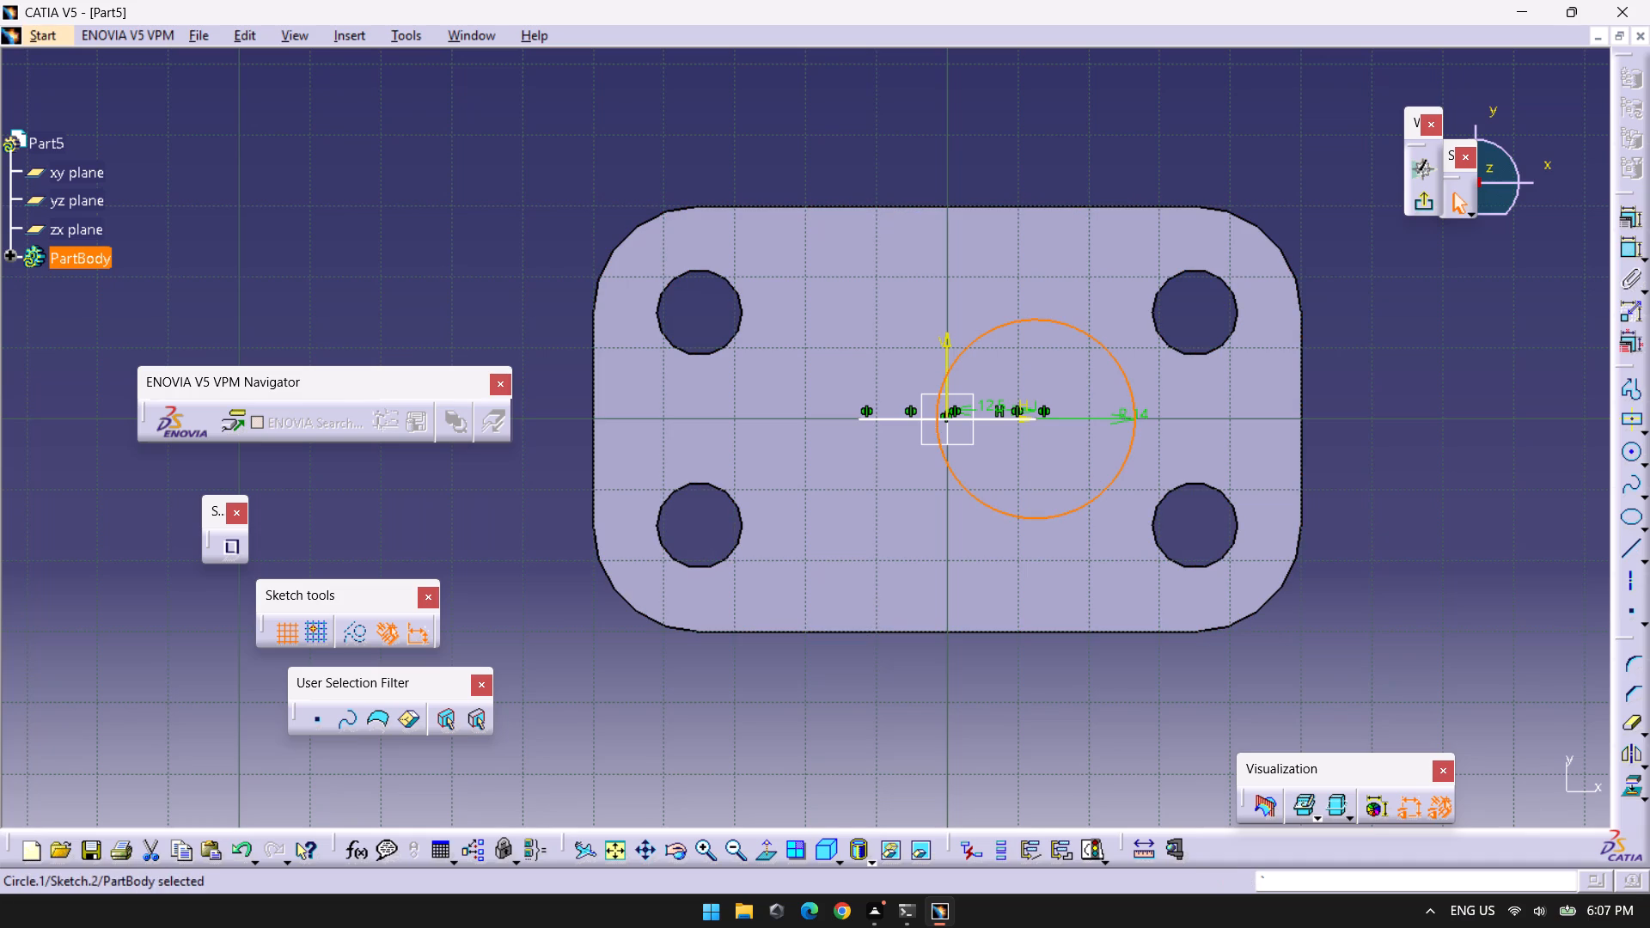
{"action": "left_click", "coordinate": [1628, 761]}
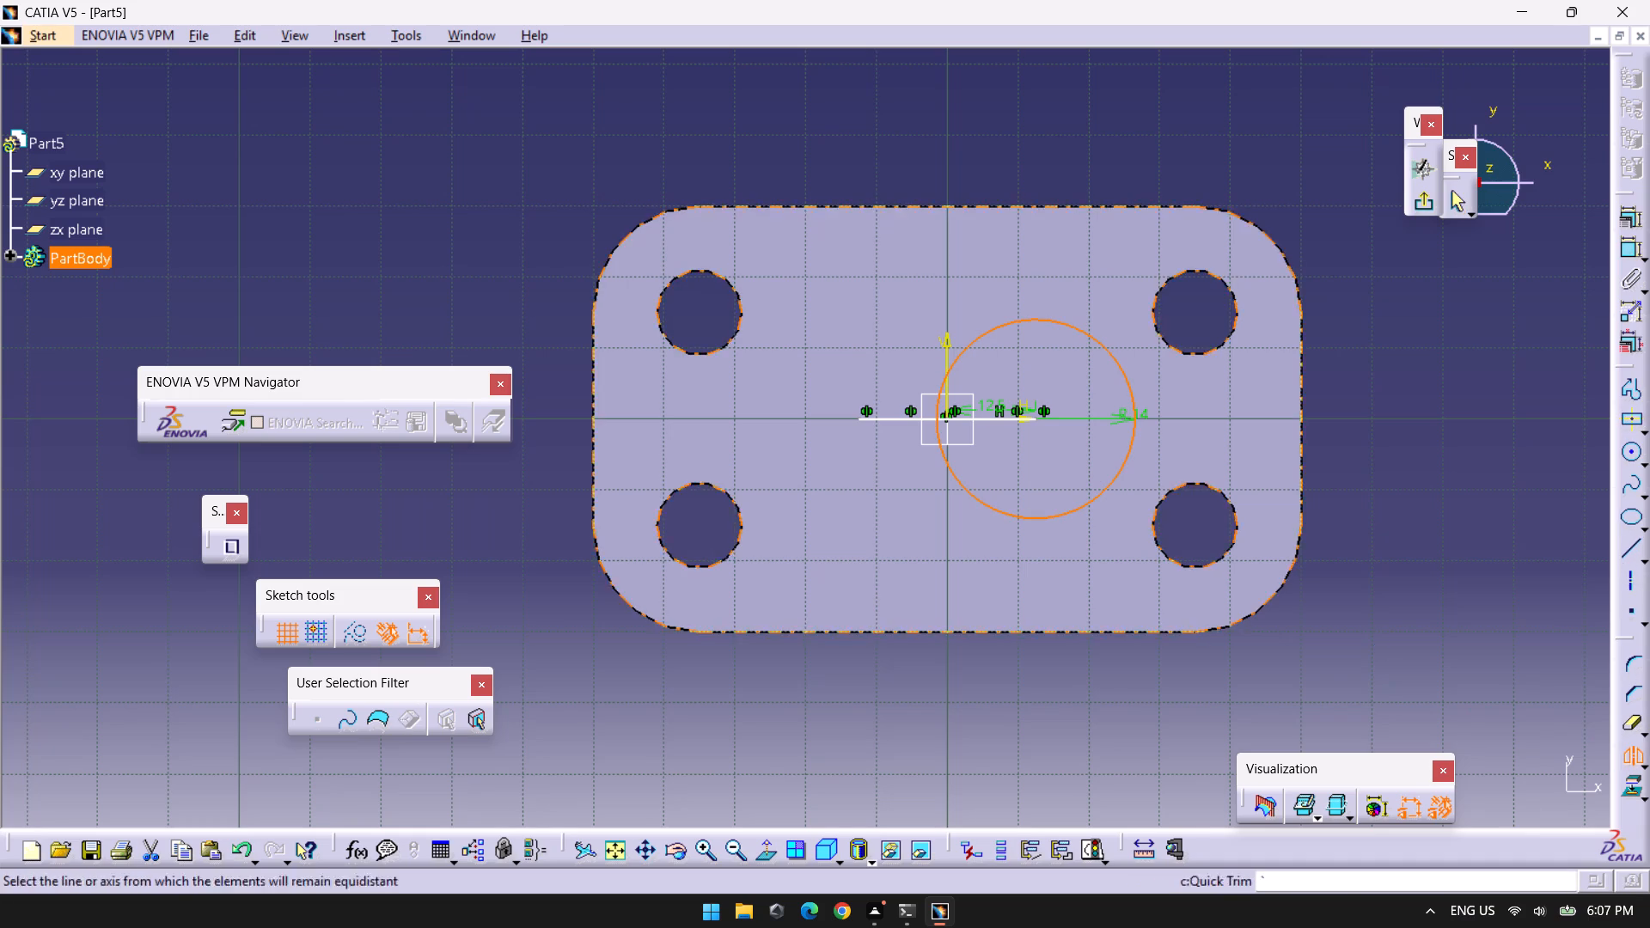
{"action": "left_click", "coordinate": [945, 358]}
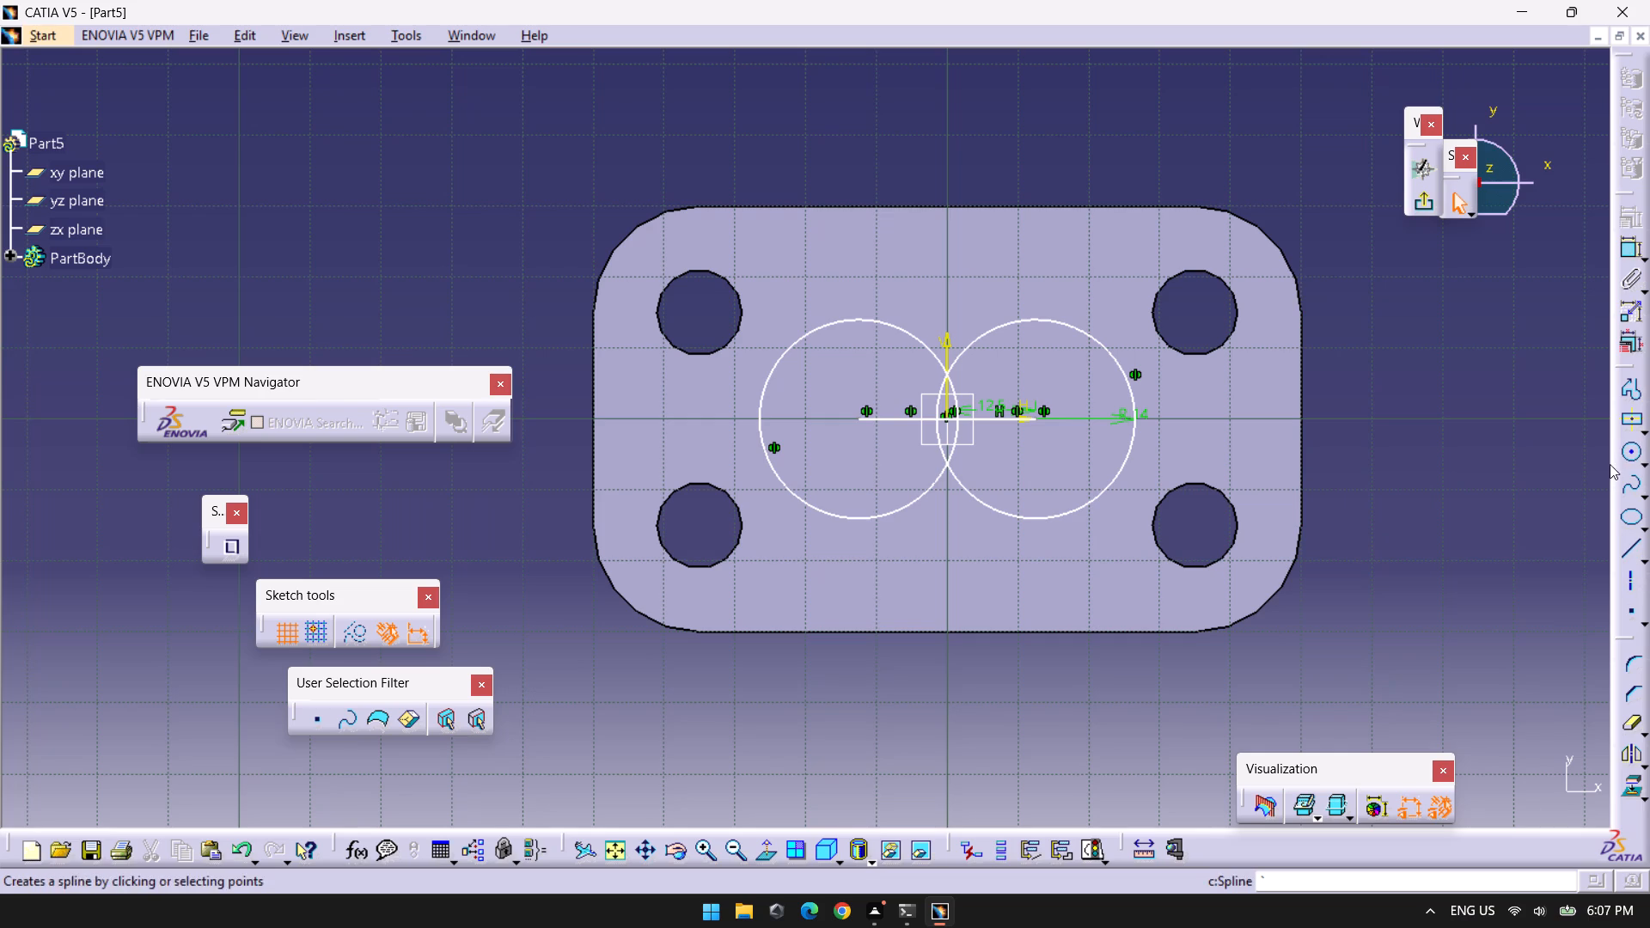
Draw a concentric 7 mm radius circle inside the original 14 mm radius circle and mirror it about the vertical axis.
{"action": "left_click", "coordinate": [1624, 448]}
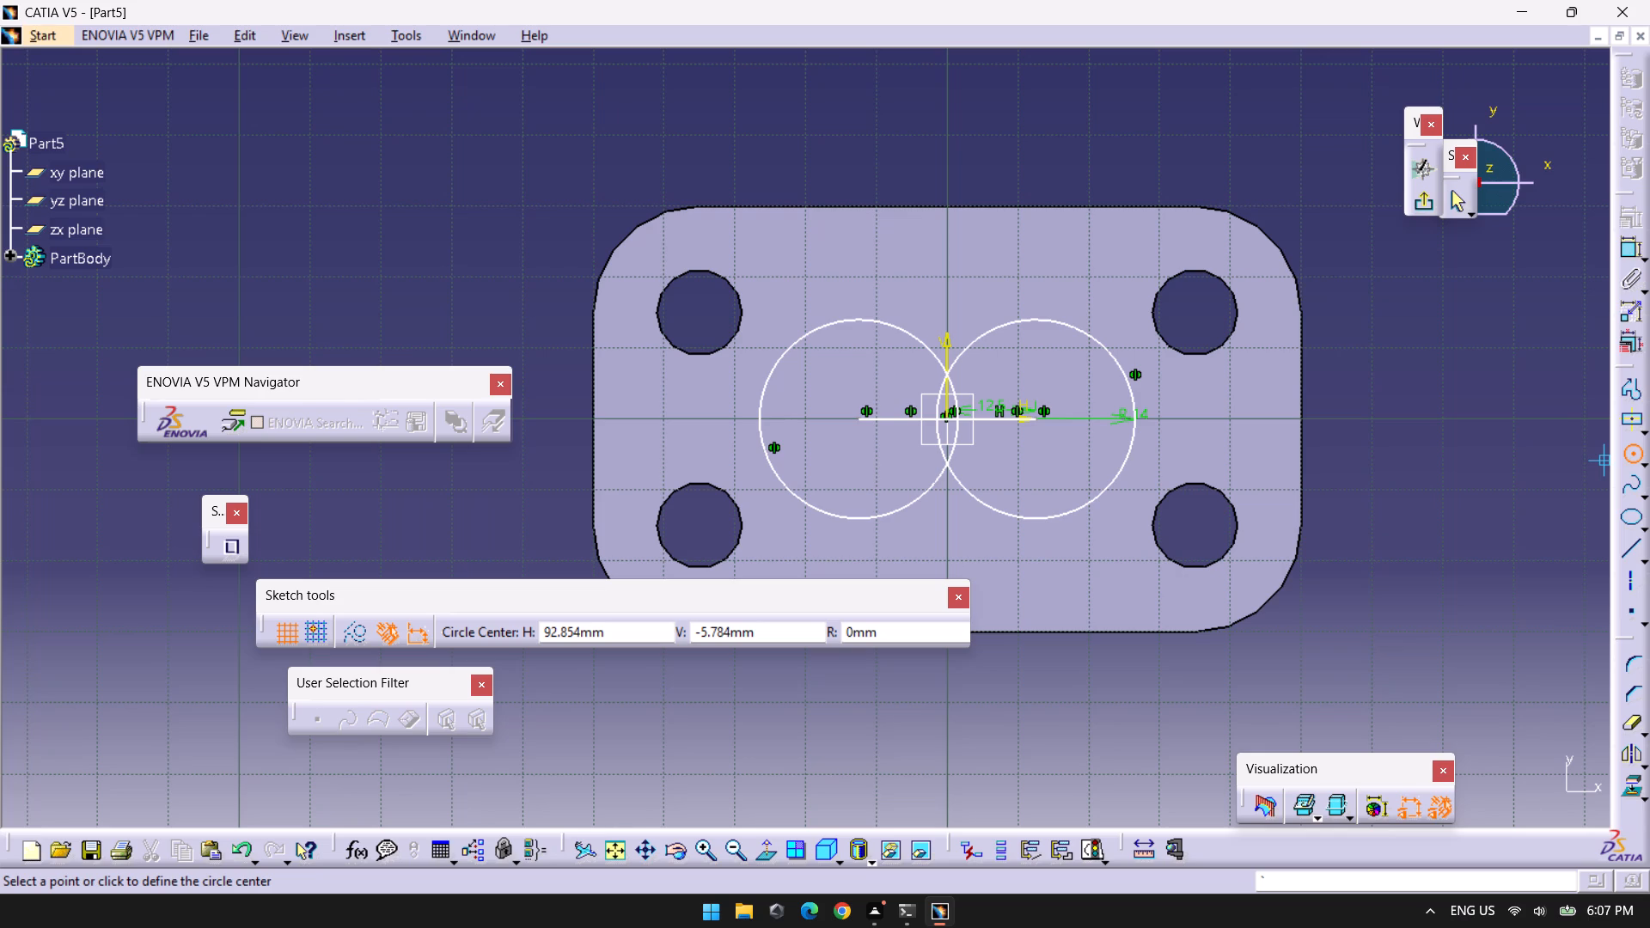
{"action": "left_click", "coordinate": [1038, 417]}
{"action": "key", "text": "Tab"}
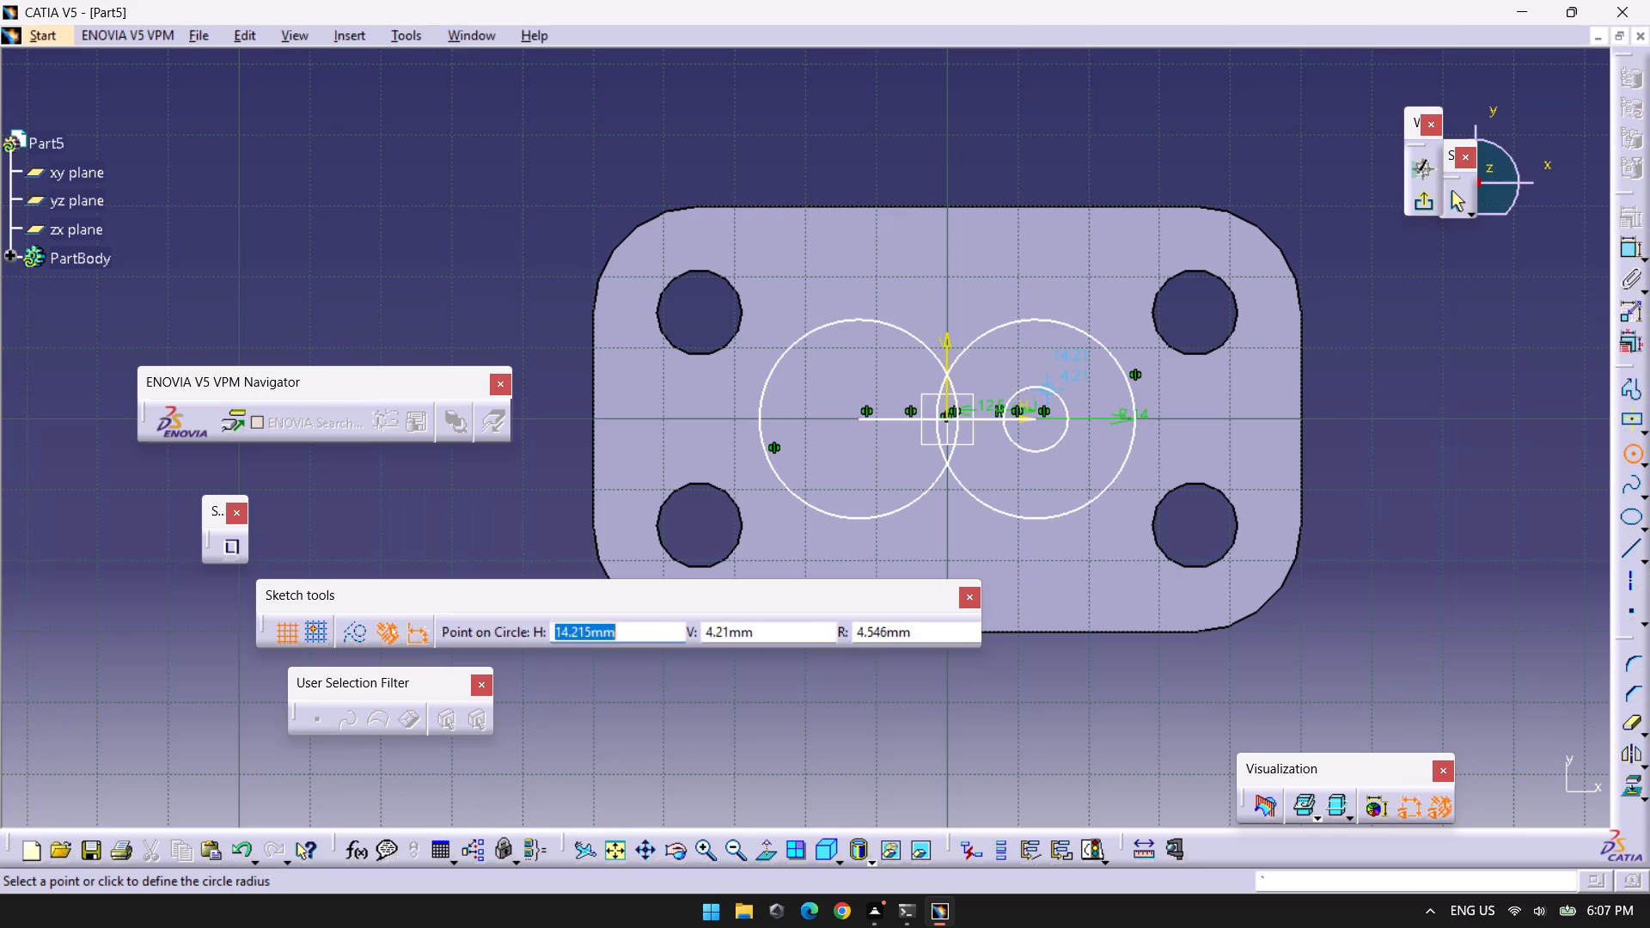
{"action": "key", "text": "Tab"}
{"action": "key", "text": "Tab"}
{"action": "key", "text": "7"}
{"action": "key", "text": "Return"}
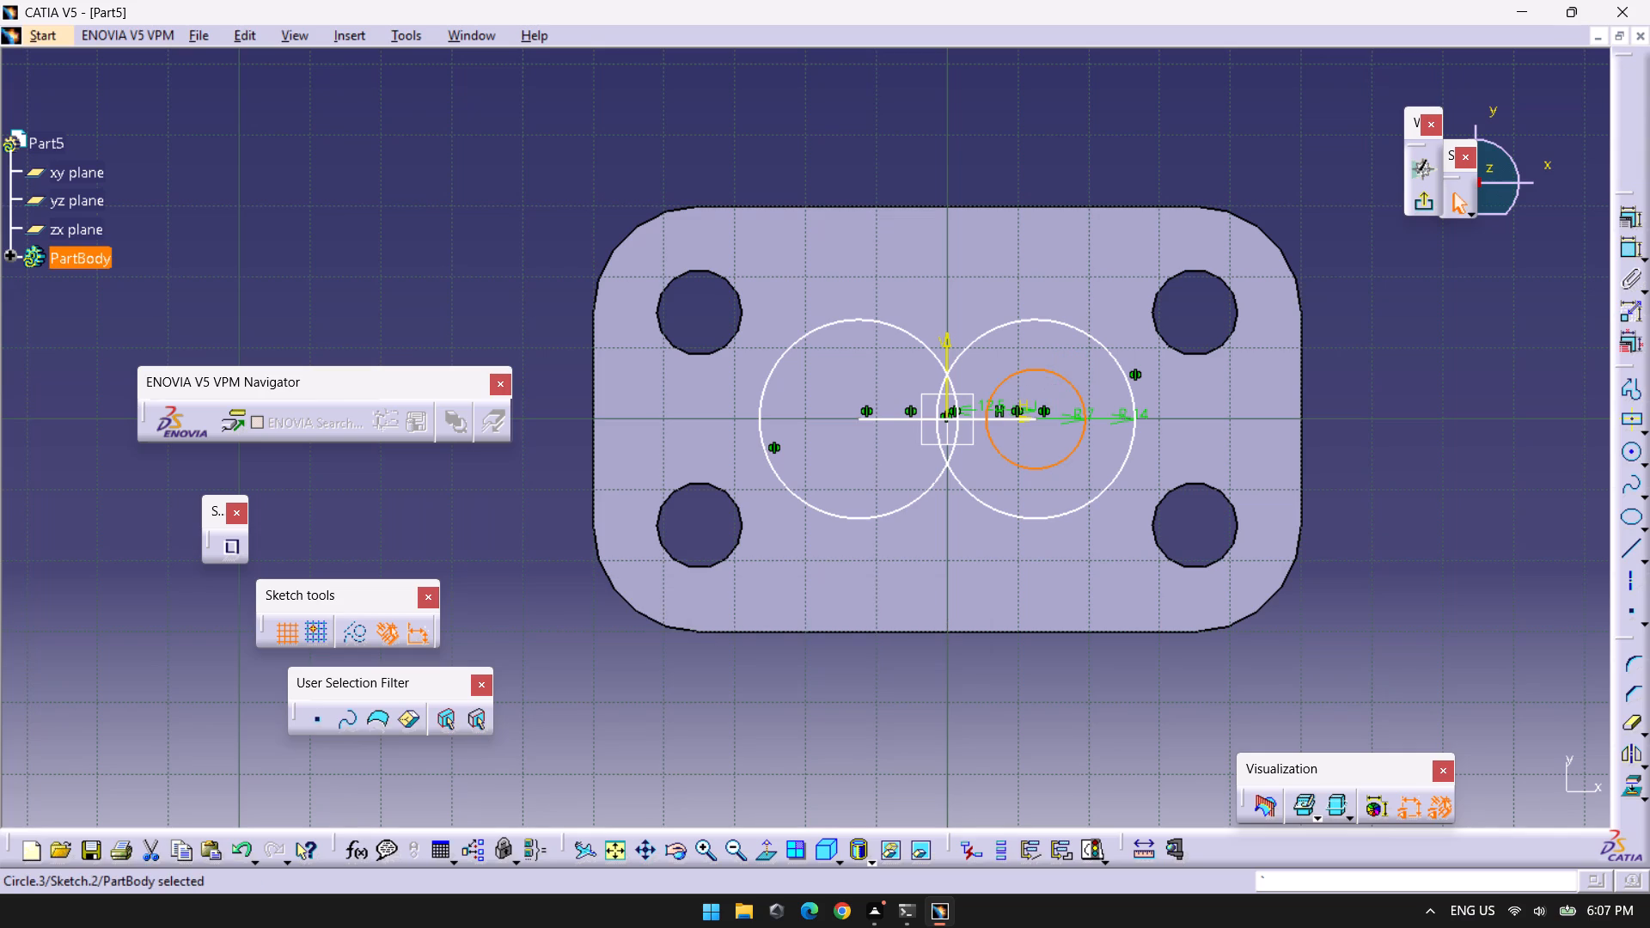
{"action": "left_click", "coordinate": [1628, 758]}
{"action": "left_click", "coordinate": [944, 391]}
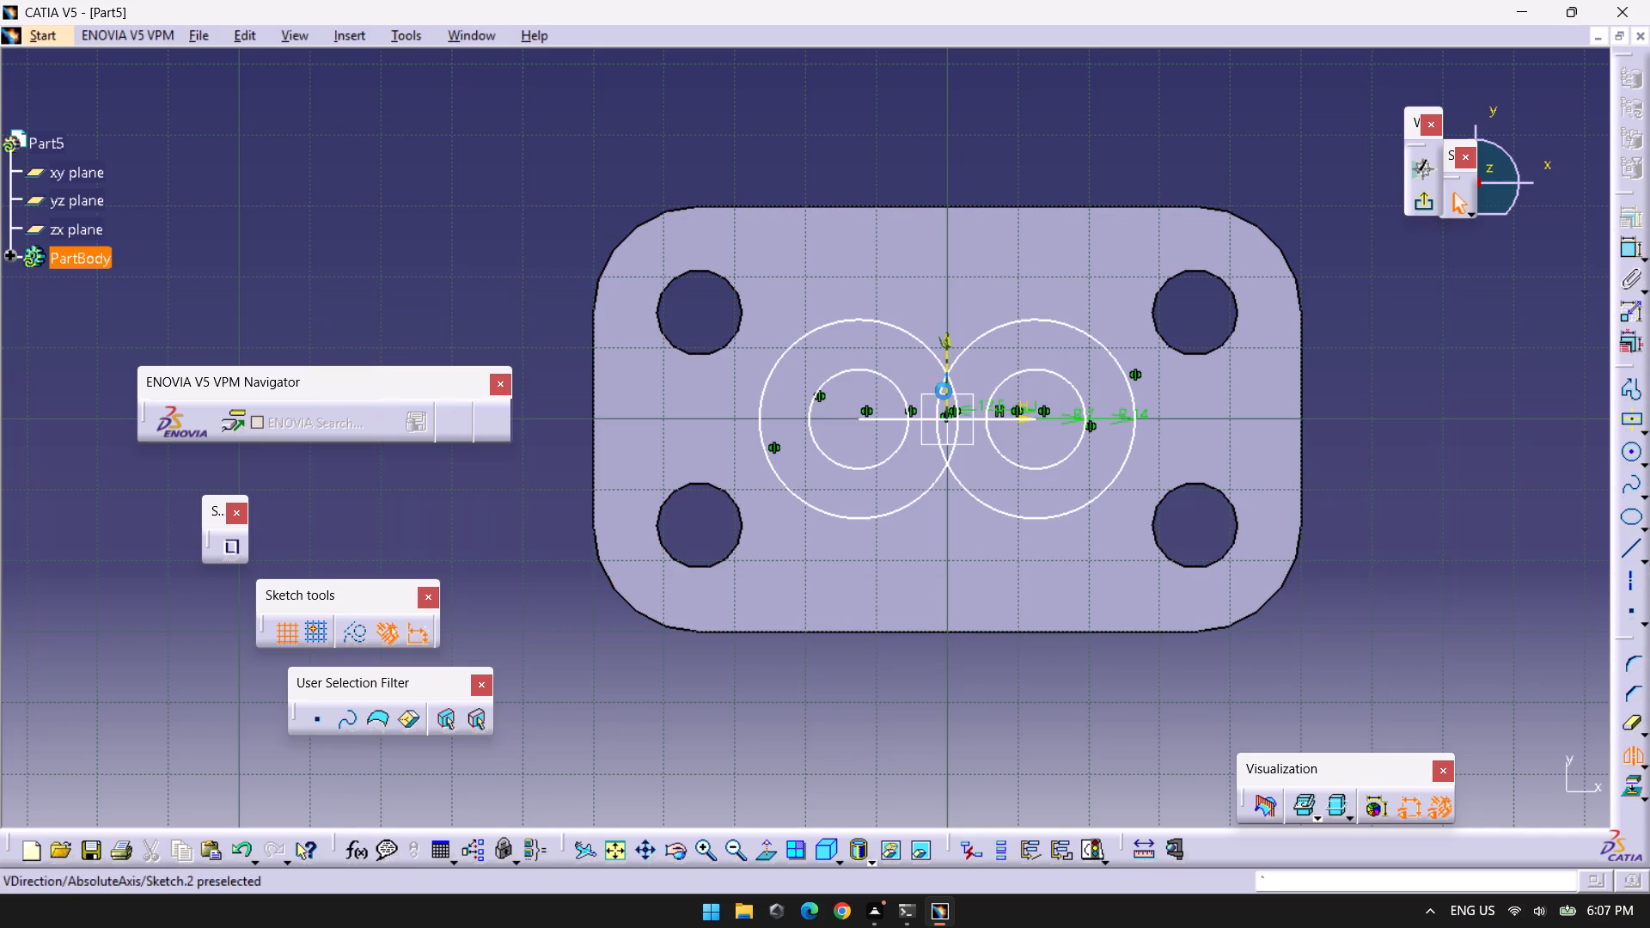
{"action": "key", "text": "Escape"}
{"action": "key", "text": "Escape"}
{"action": "key", "text": "Escape"}
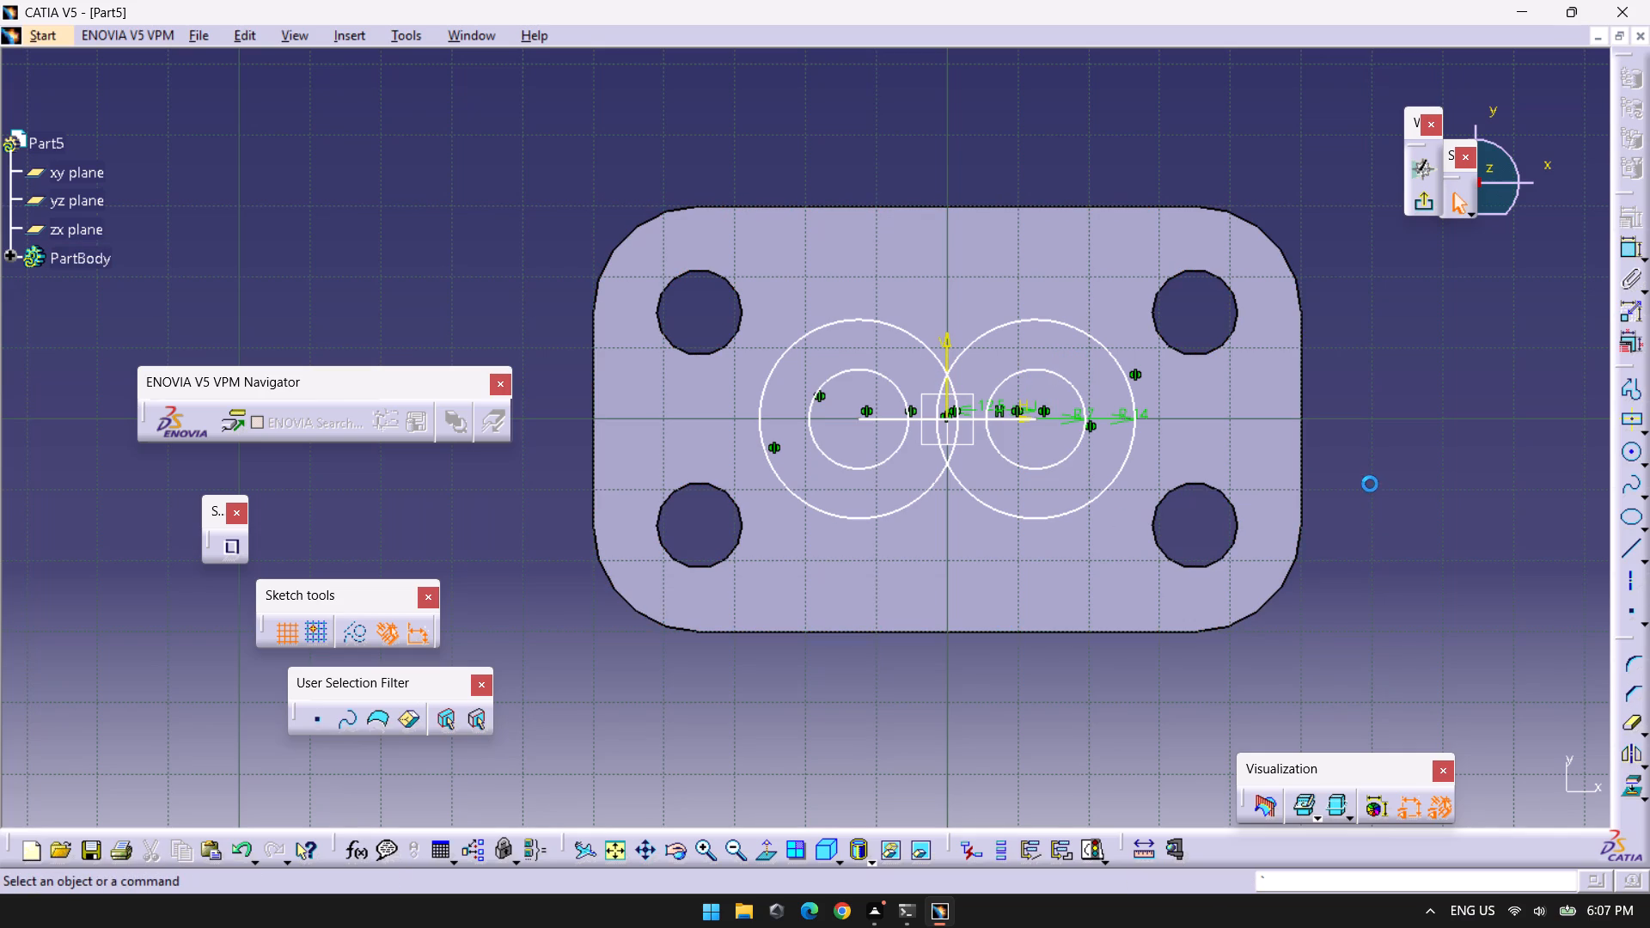
Connect the two large circles with bi-tangent lines along their upper and lower sides.
{"action": "left_click", "coordinate": [1649, 567]}
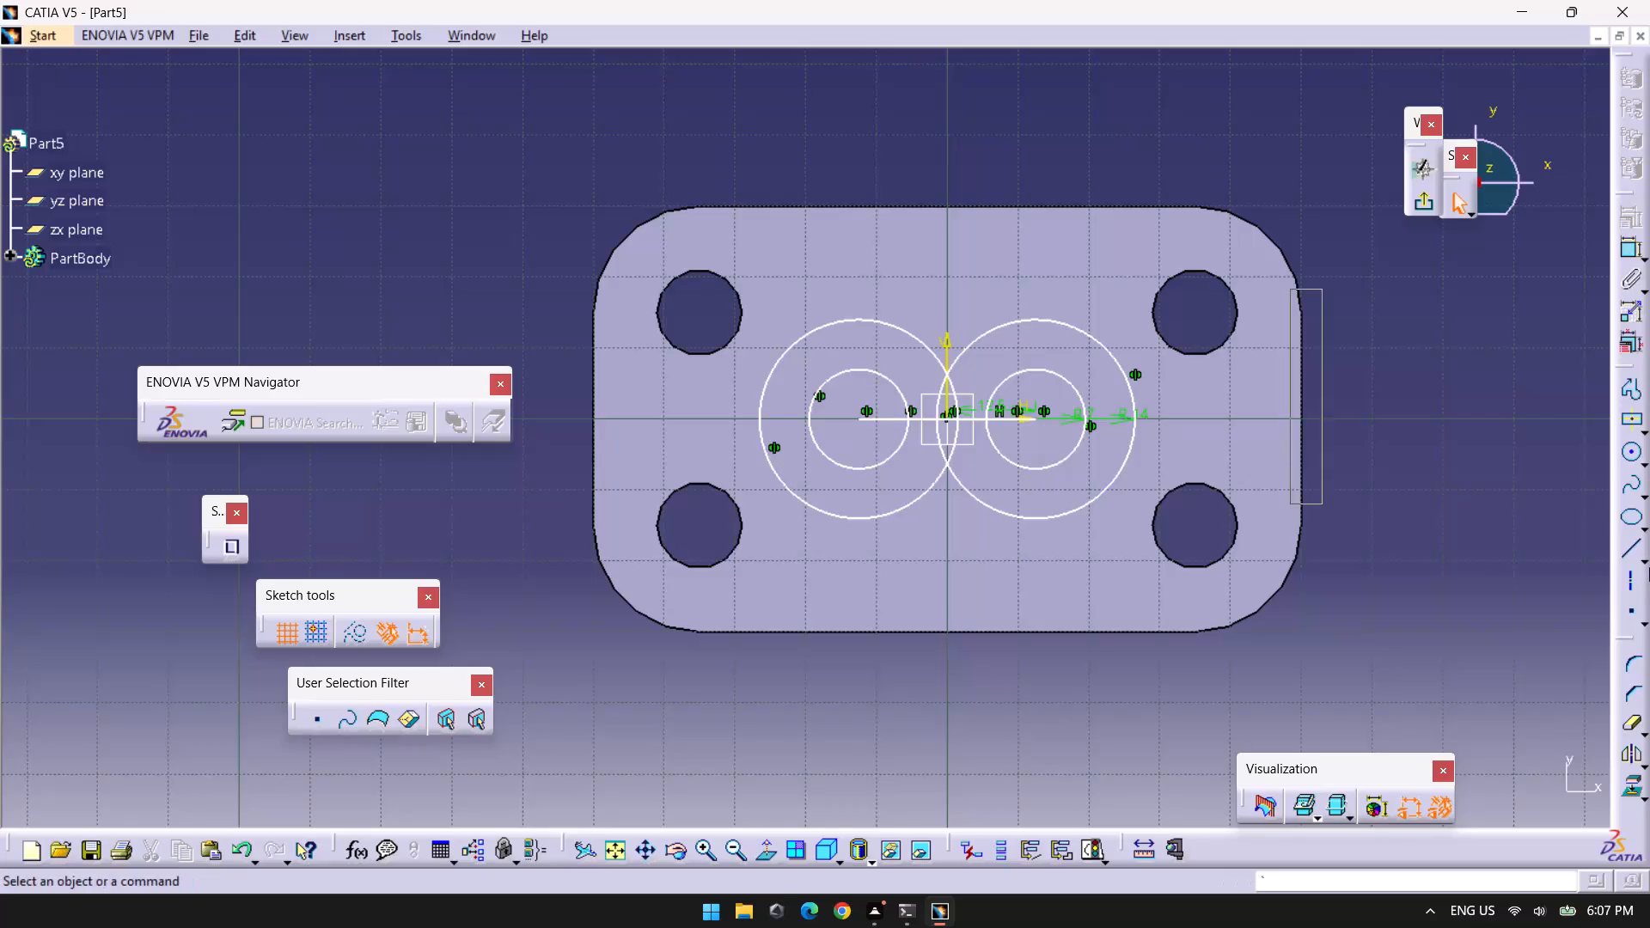
{"action": "left_click", "coordinate": [1646, 559]}
{"action": "left_click", "coordinate": [1561, 576]}
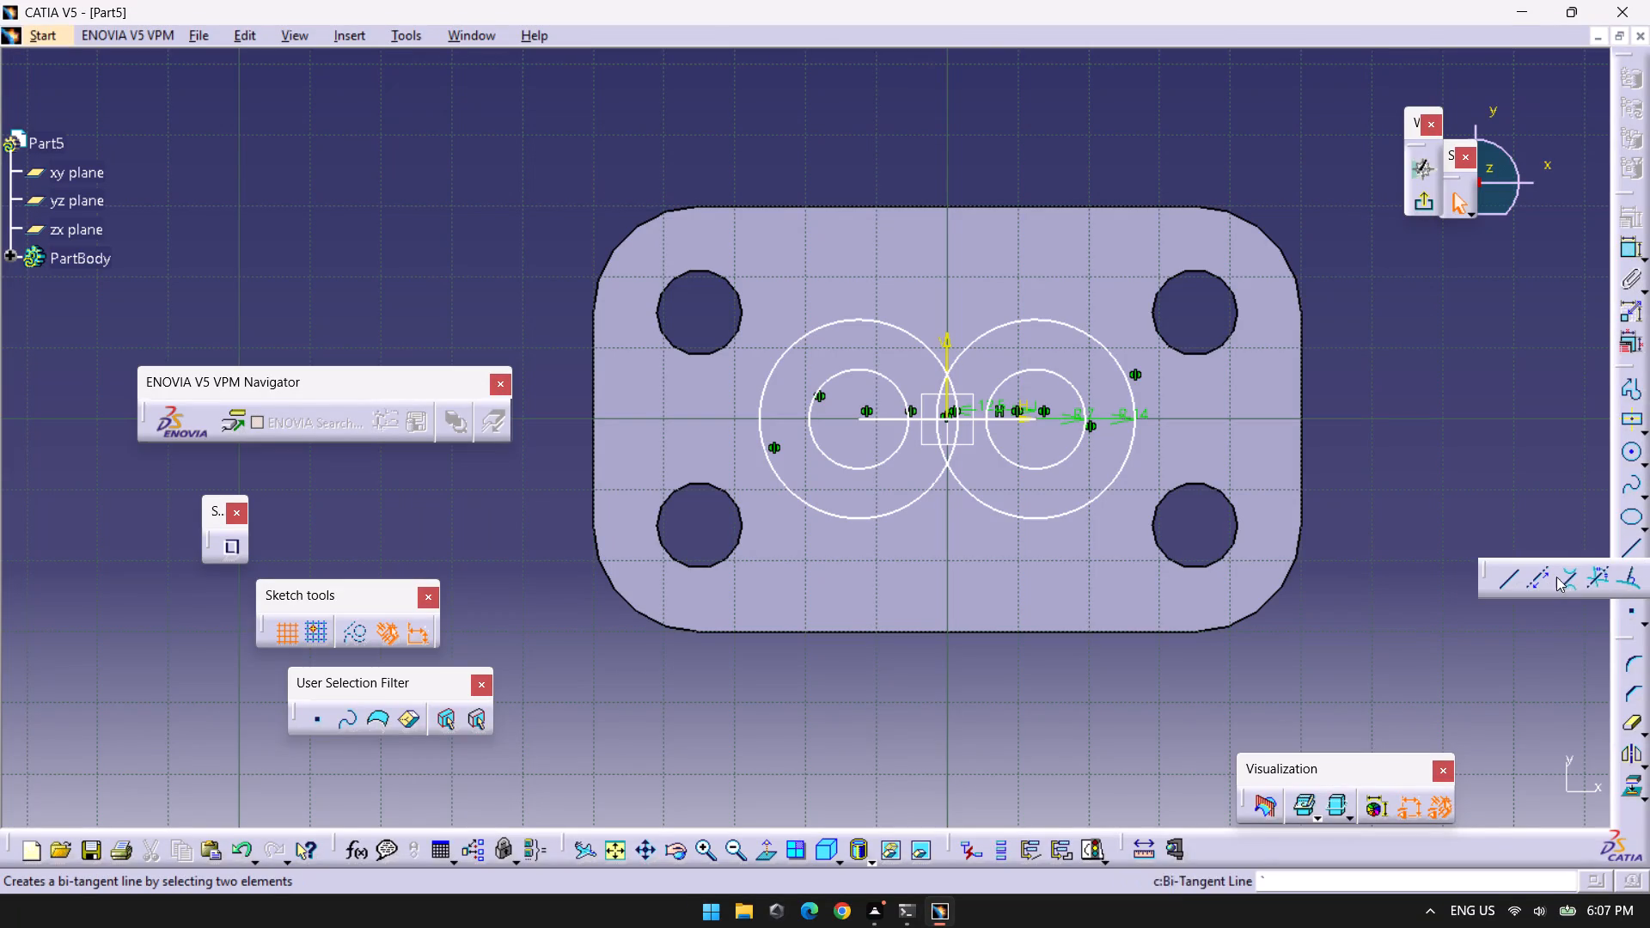
{"action": "left_click", "coordinate": [848, 319]}
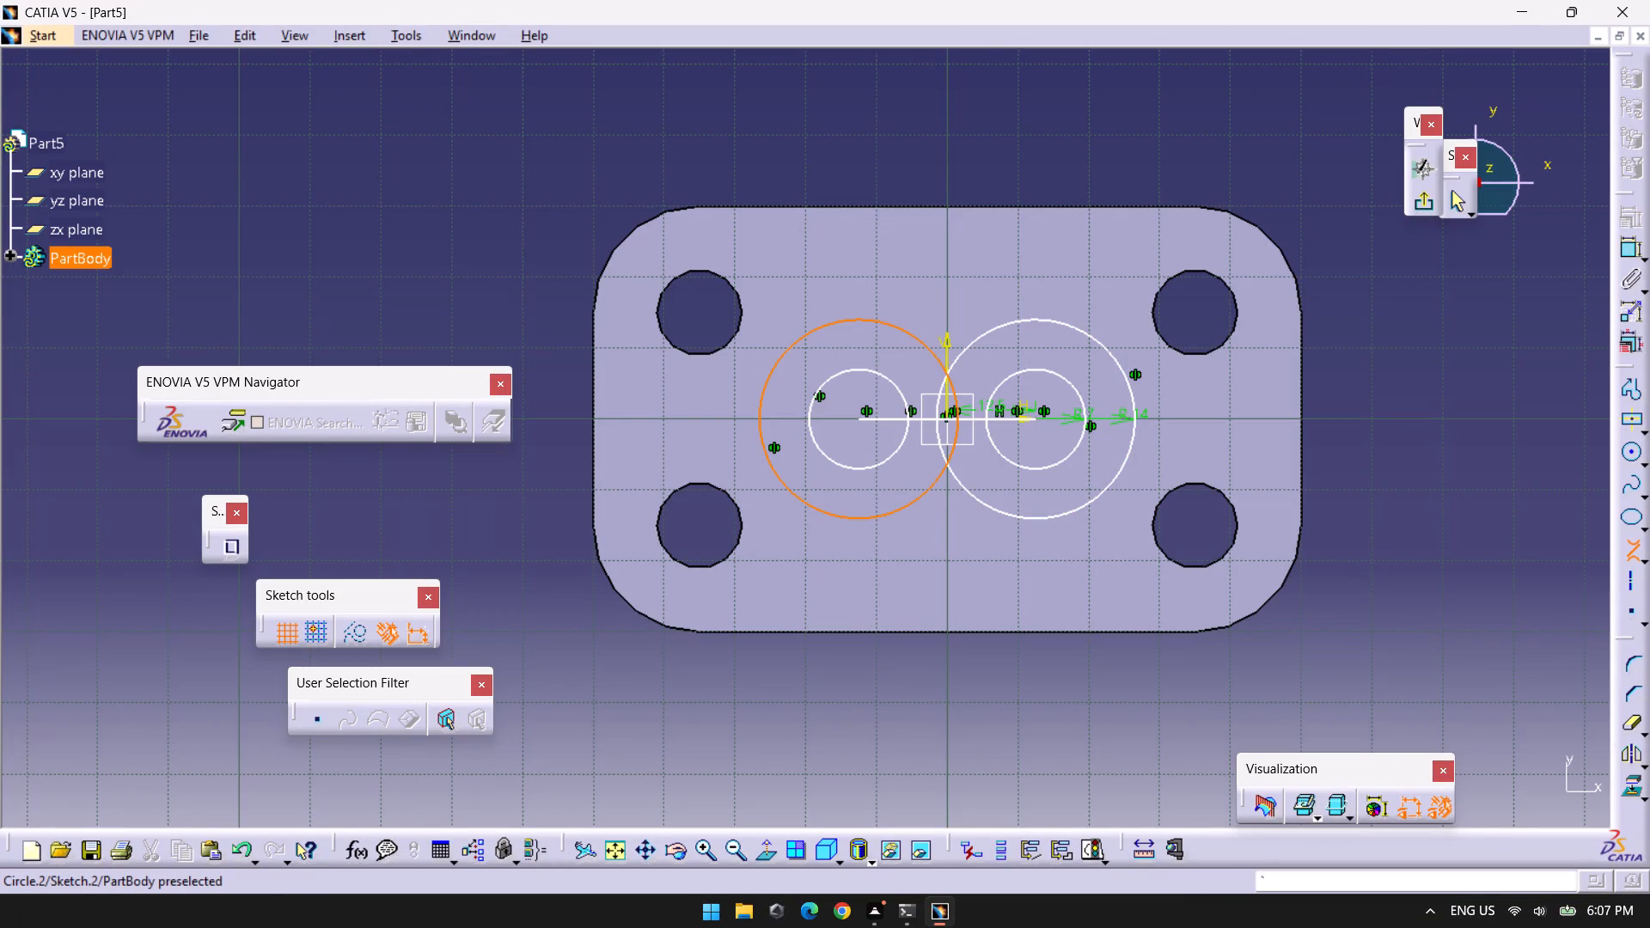
{"action": "left_click", "coordinate": [1042, 318]}
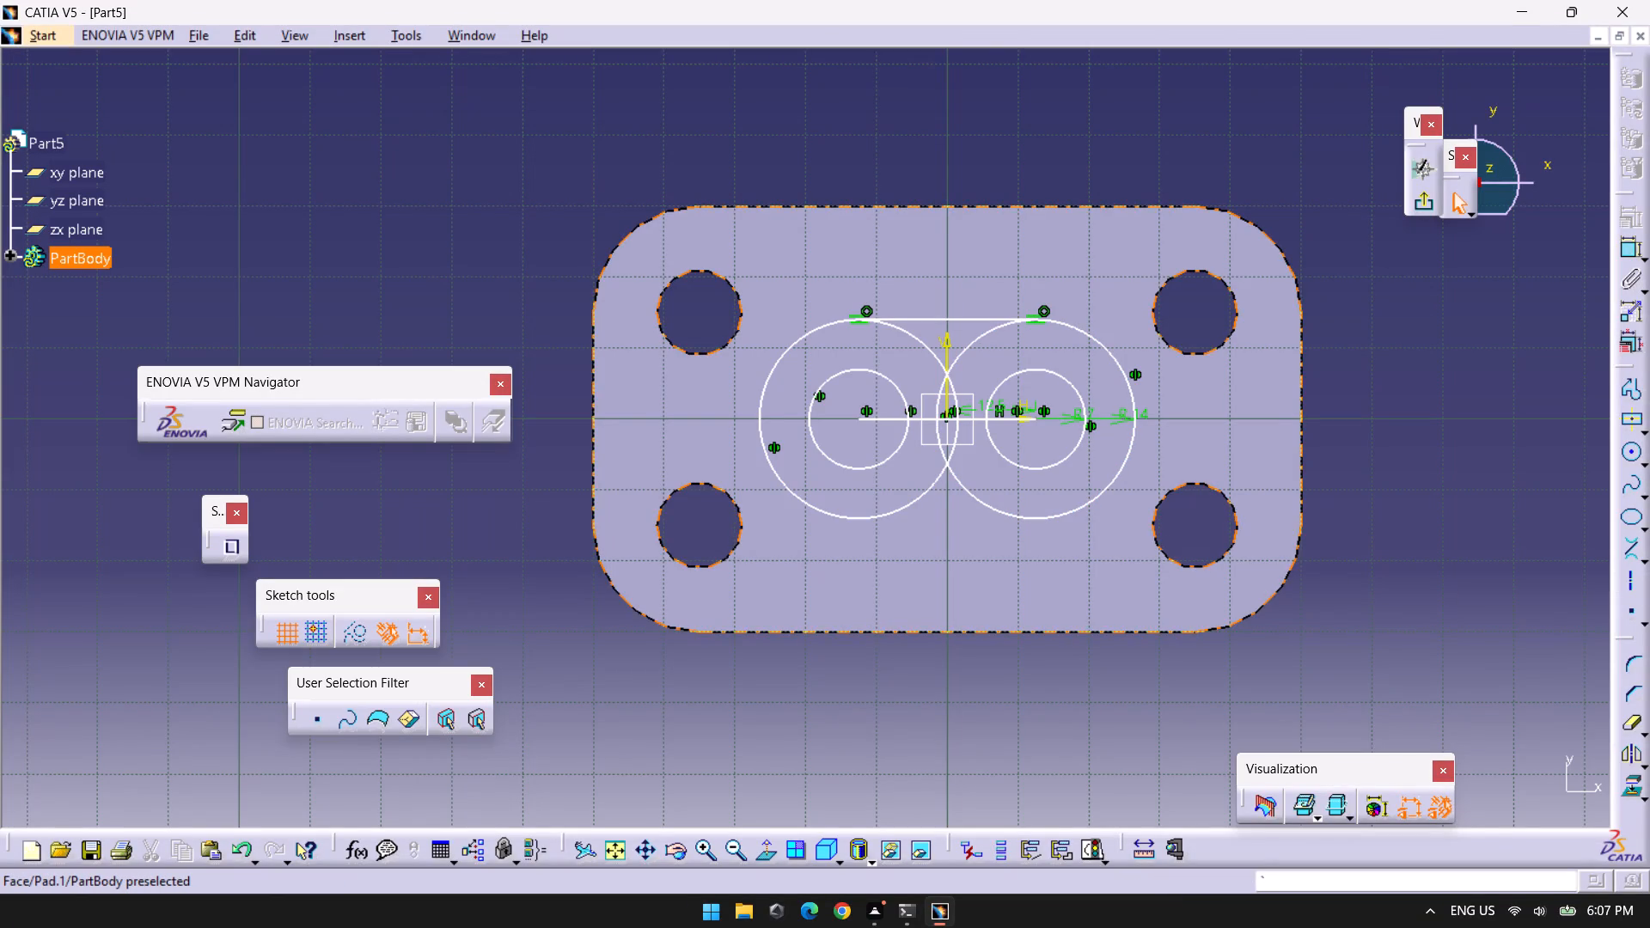
{"action": "double_click", "coordinate": [1633, 545]}
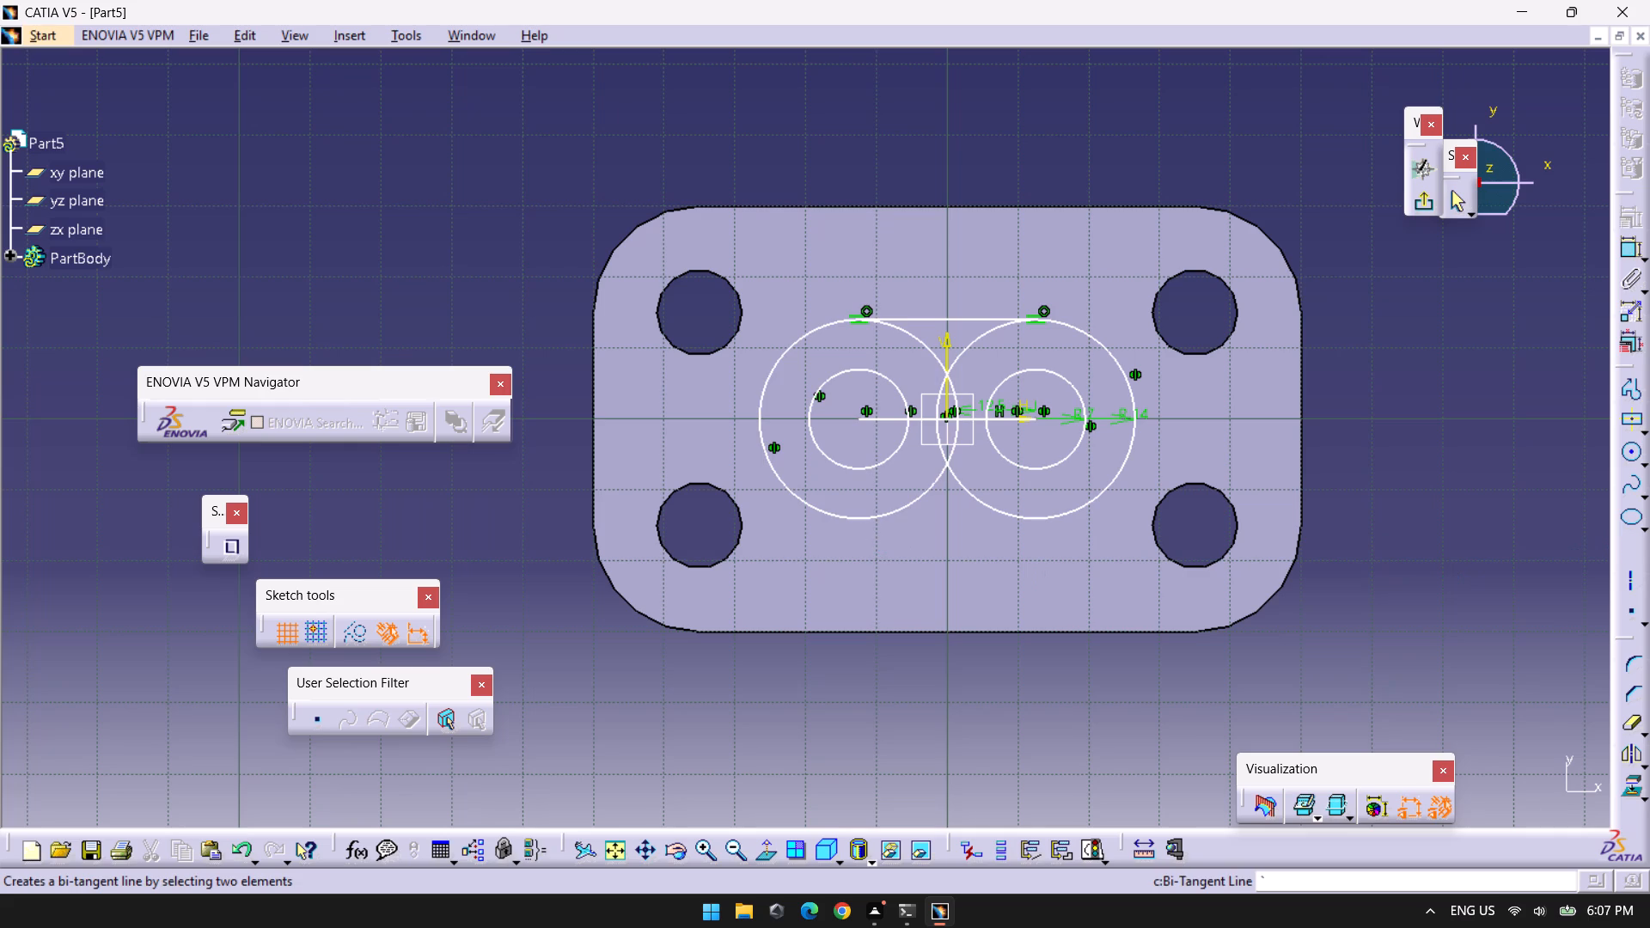
{"action": "left_click", "coordinate": [862, 518]}
{"action": "left_click", "coordinate": [1011, 516]}
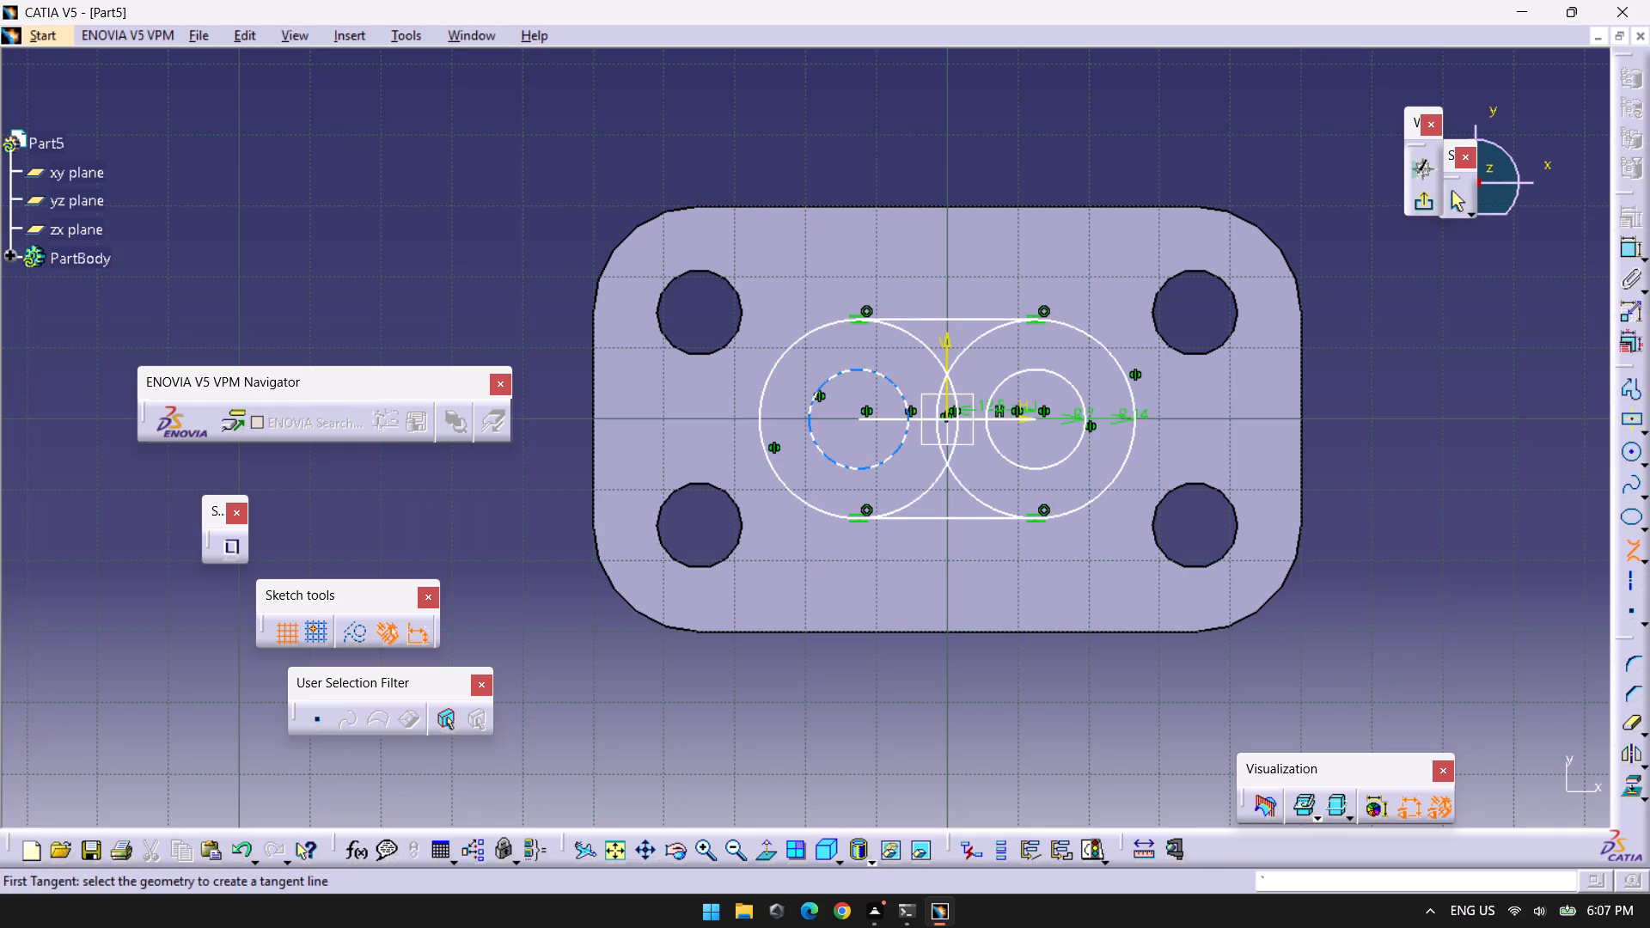
Connect the two small circles with upper and lower bi-tangent lines and end the Bi-Tangent Line command.
{"action": "left_click", "coordinate": [857, 370]}
{"action": "left_click", "coordinate": [1032, 366]}
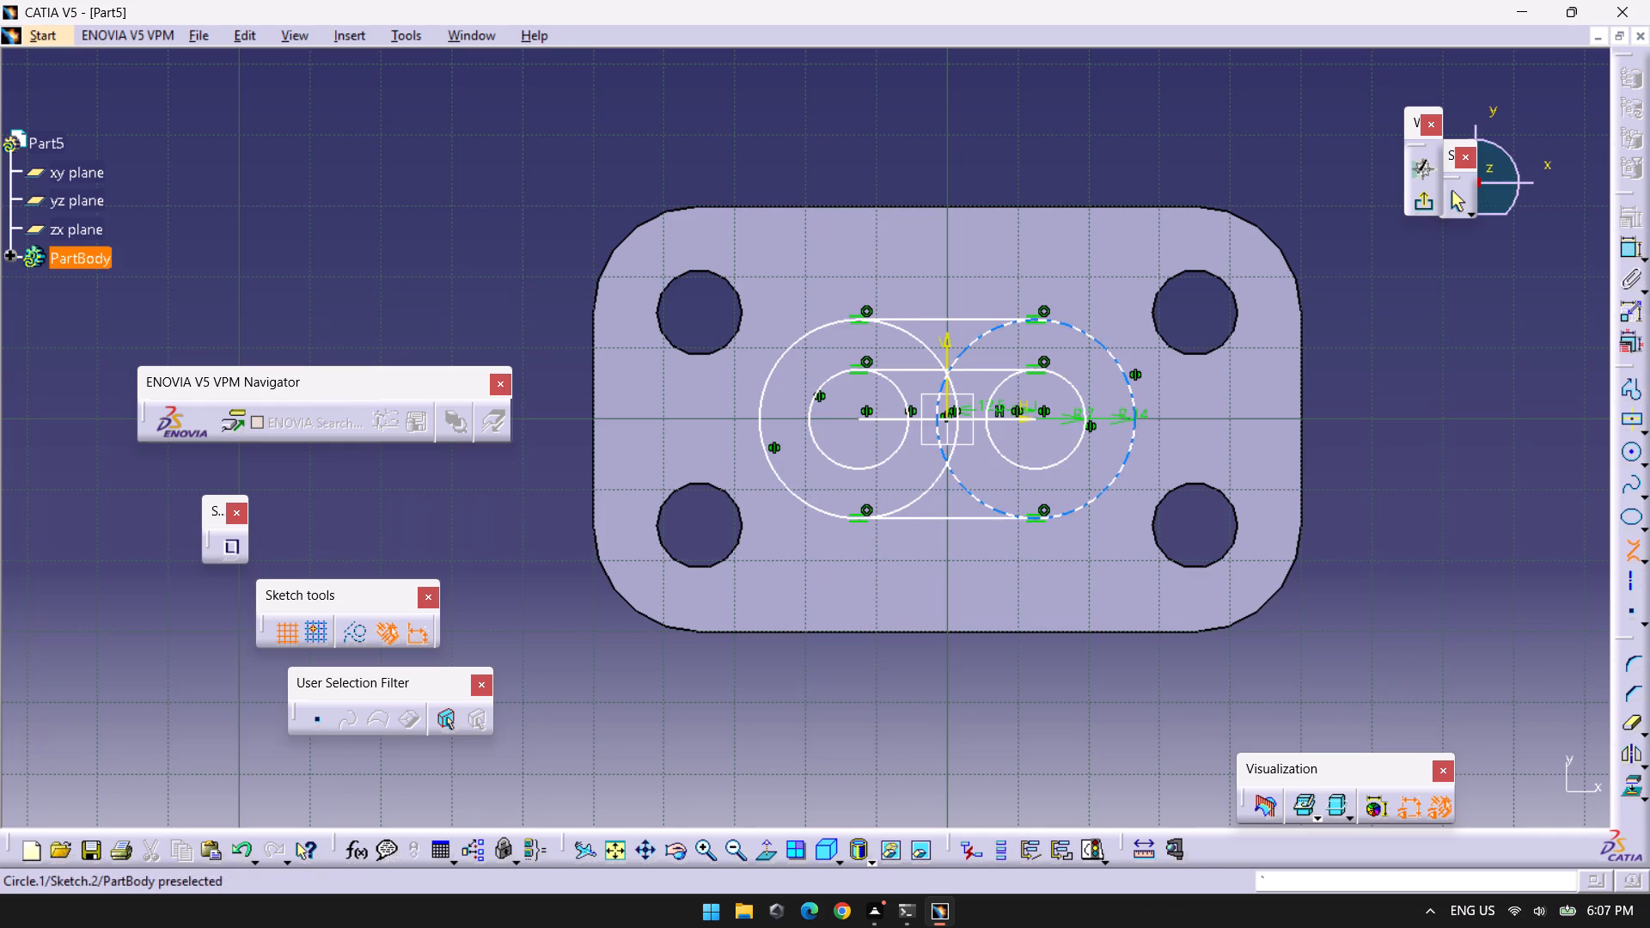
{"action": "left_click", "coordinate": [871, 466]}
{"action": "left_click", "coordinate": [1060, 460]}
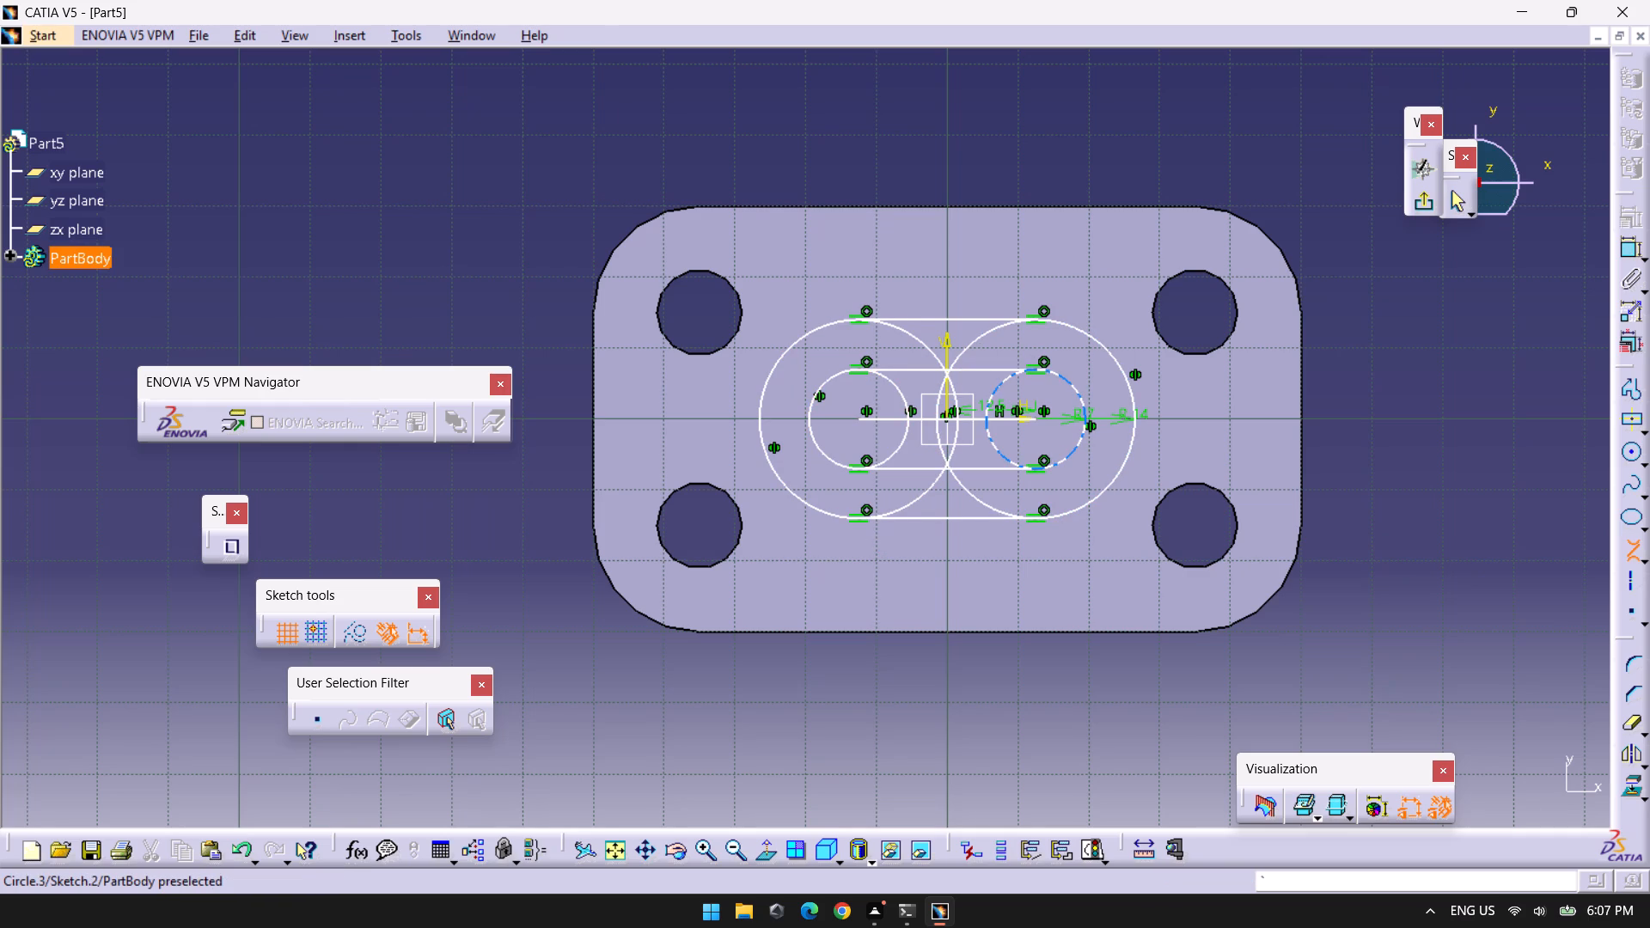
{"action": "key", "text": "Escape"}
{"action": "key", "text": "Escape"}
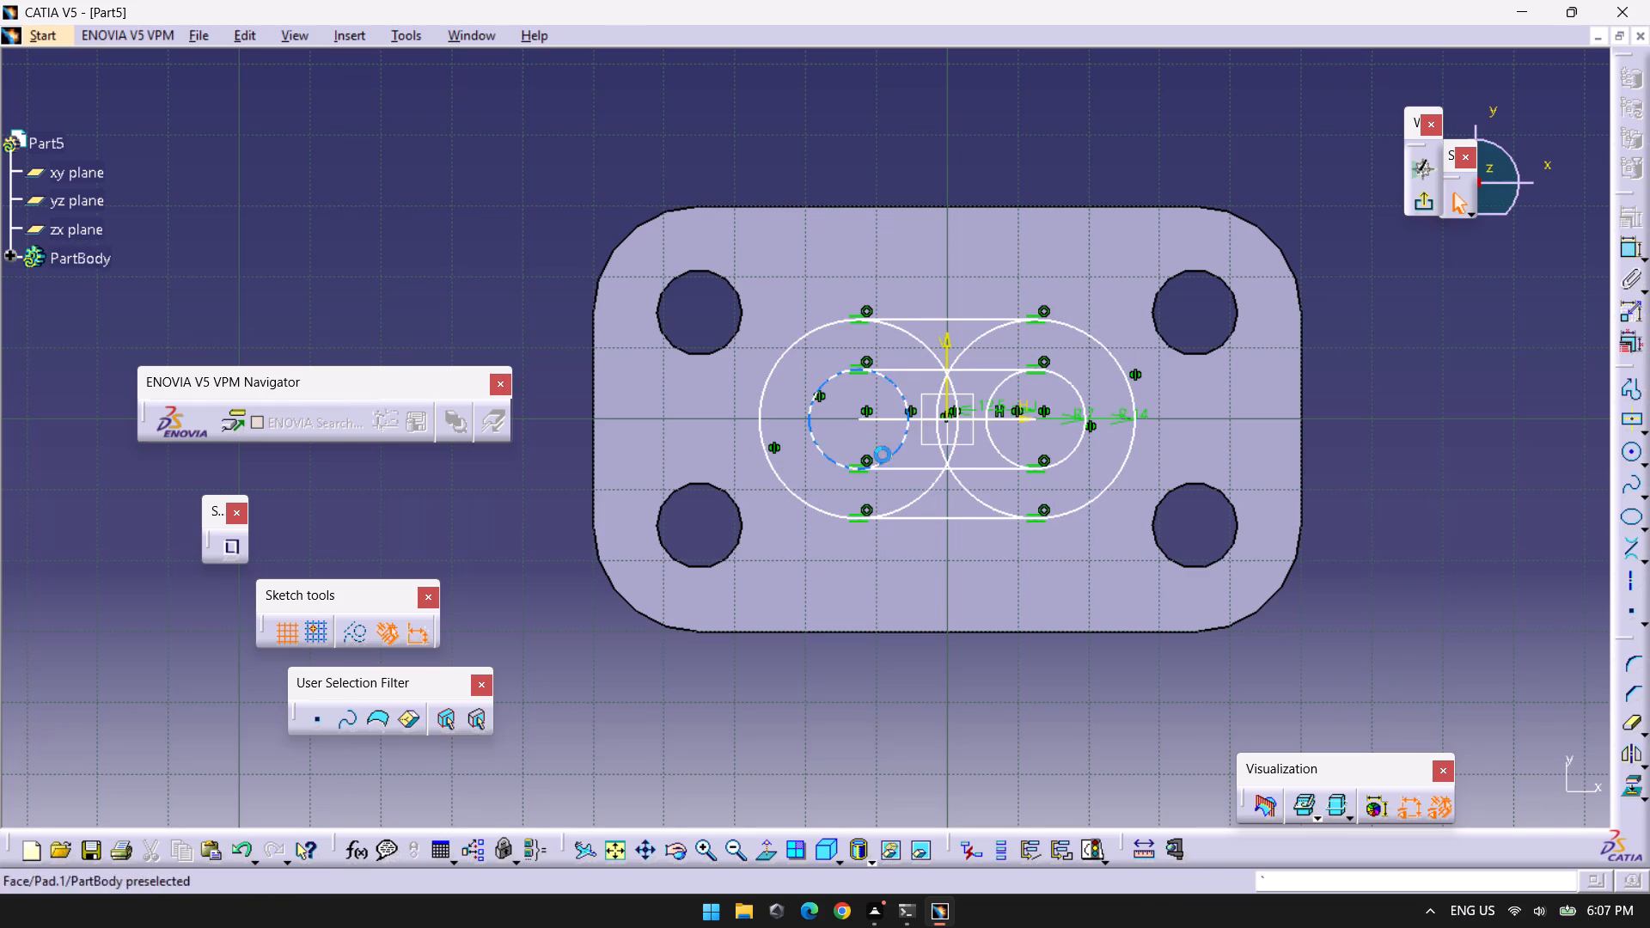
Delete the original horizontal centre line and its mirrored copy from the slot sketch.
{"action": "left_click", "coordinate": [930, 419]}
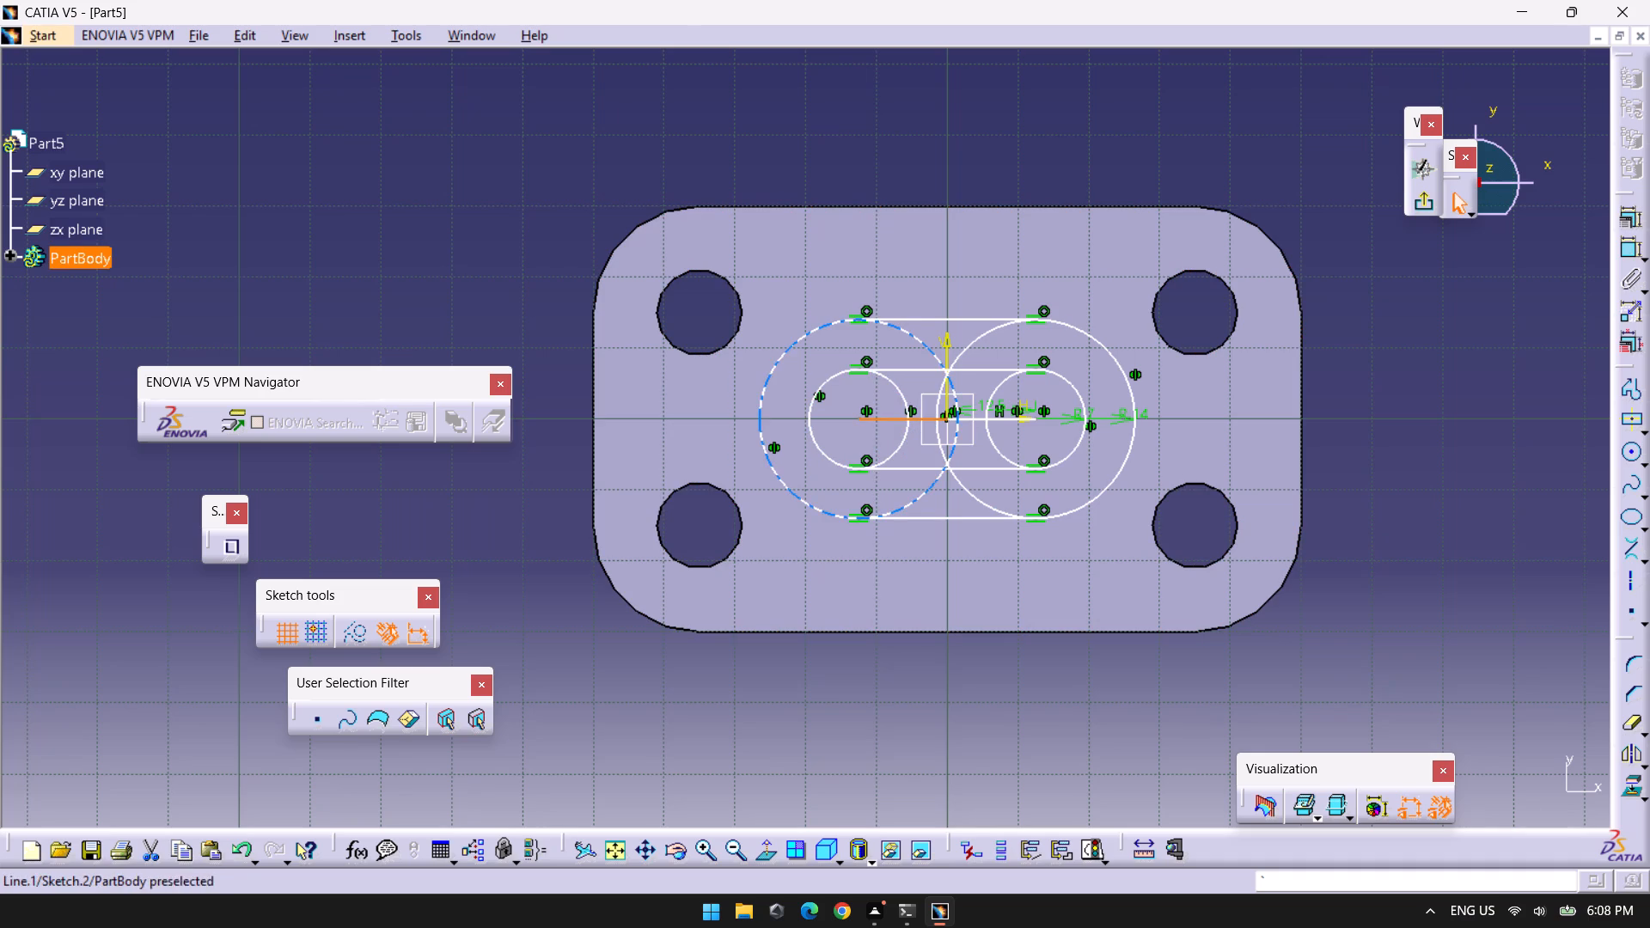
{"action": "left_click", "coordinate": [971, 419], "text": "ctrl"}
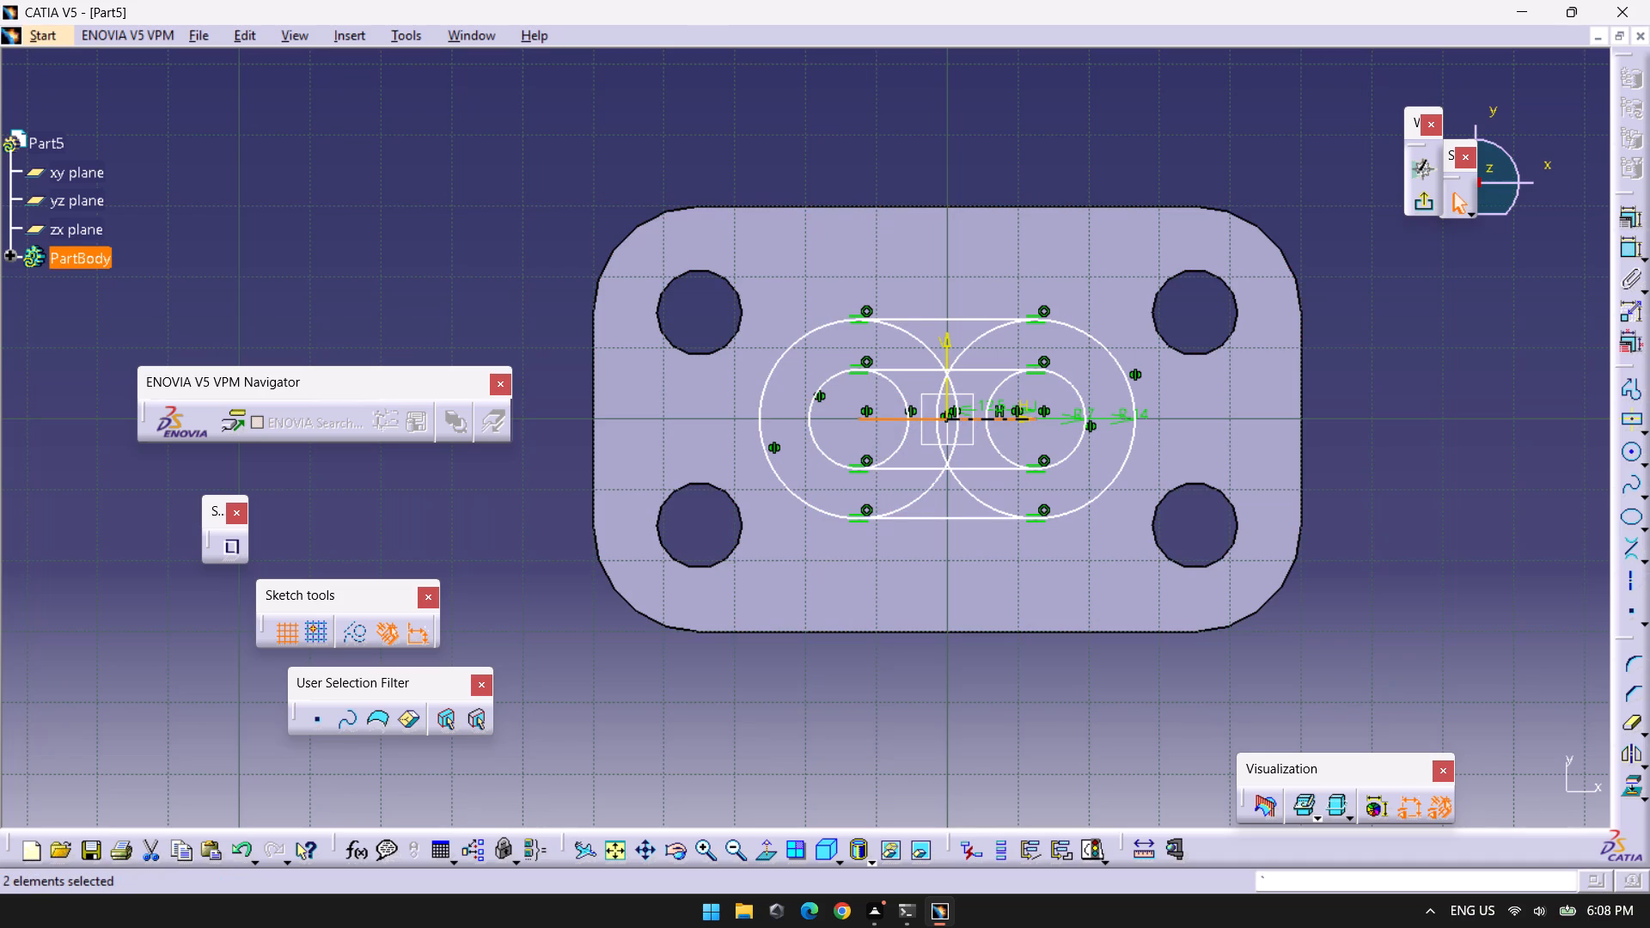
{"action": "key", "text": "Delete"}
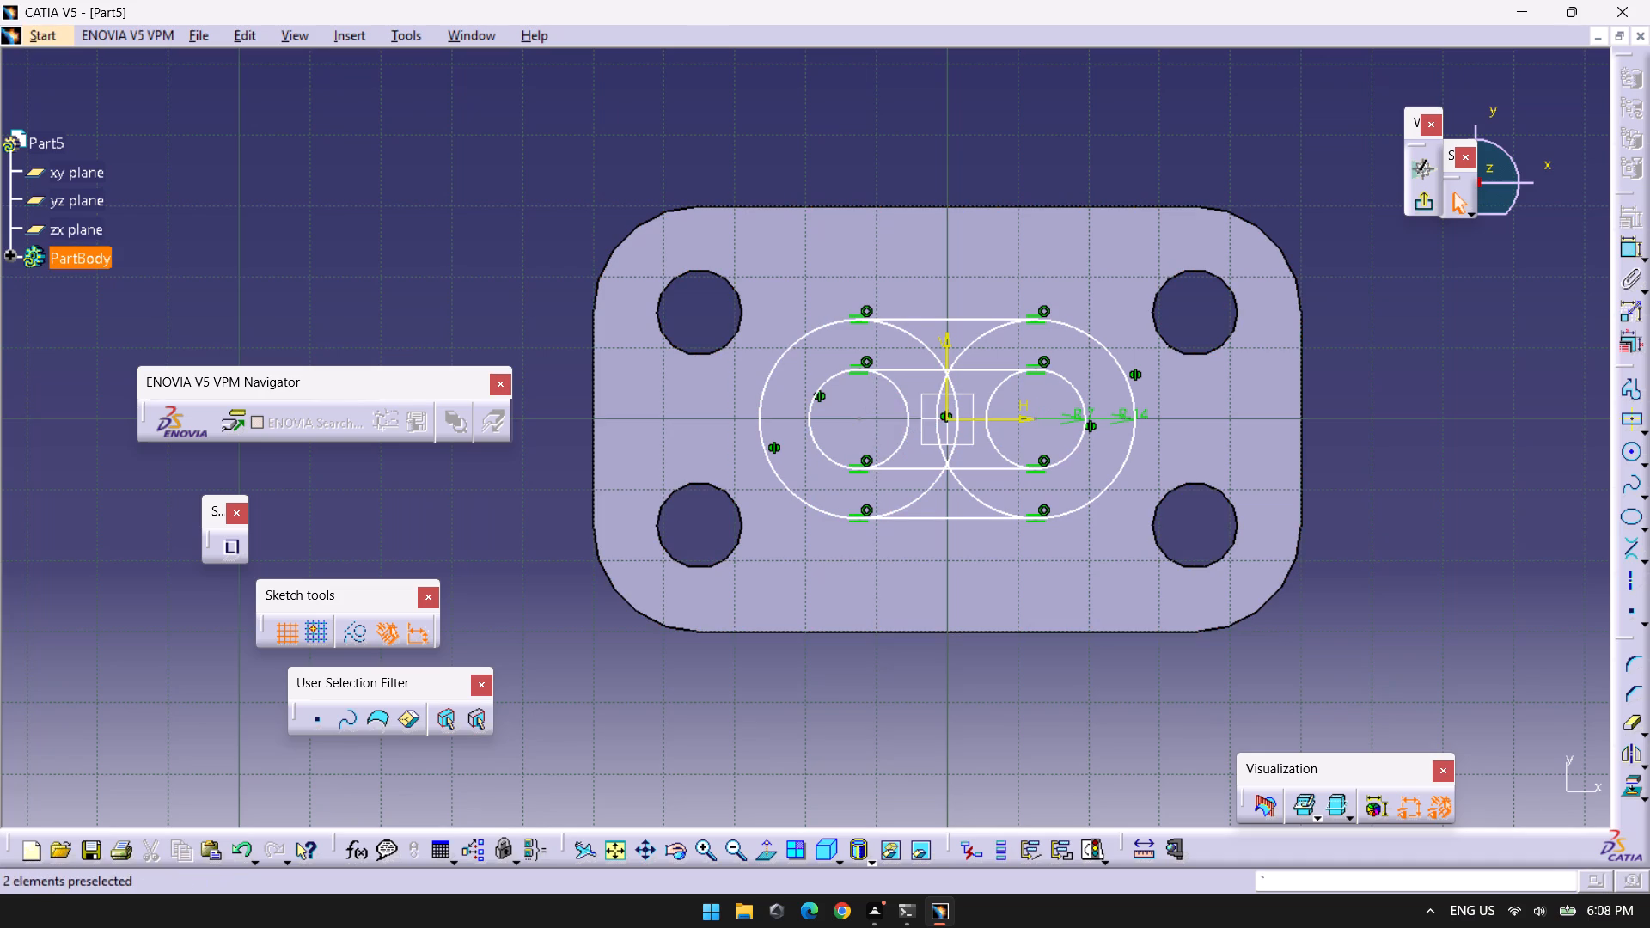
Use Quick Trim to remove the inner overlapping arc segments of the two large circles.
{"action": "double_click", "coordinate": [1625, 723]}
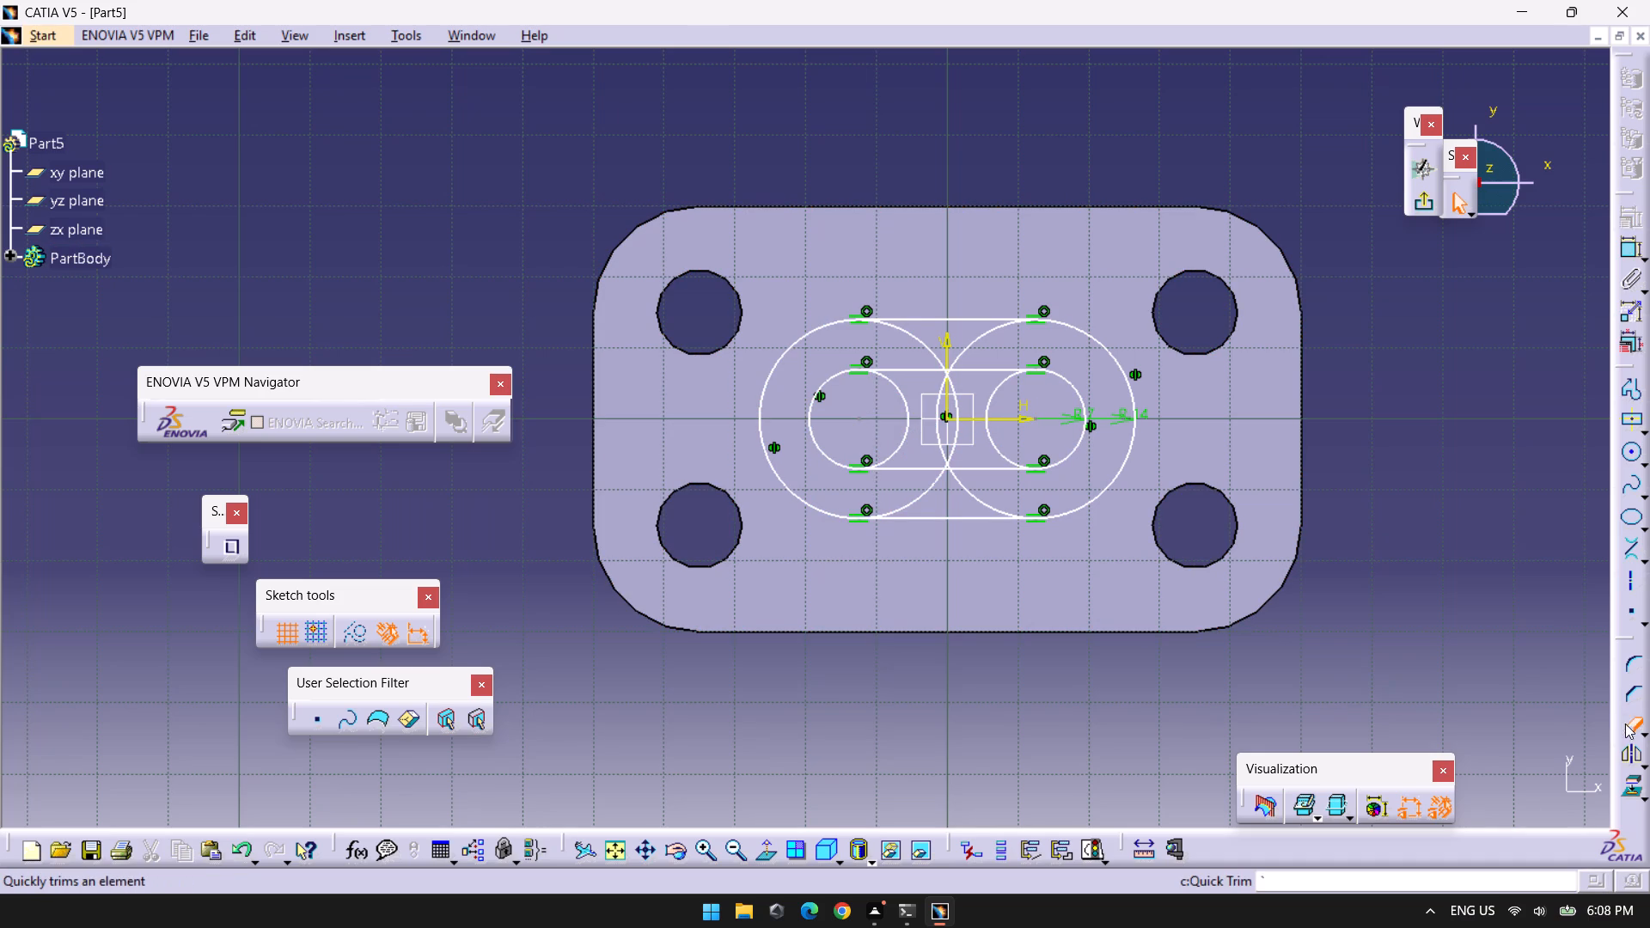
{"action": "left_click", "coordinate": [914, 335]}
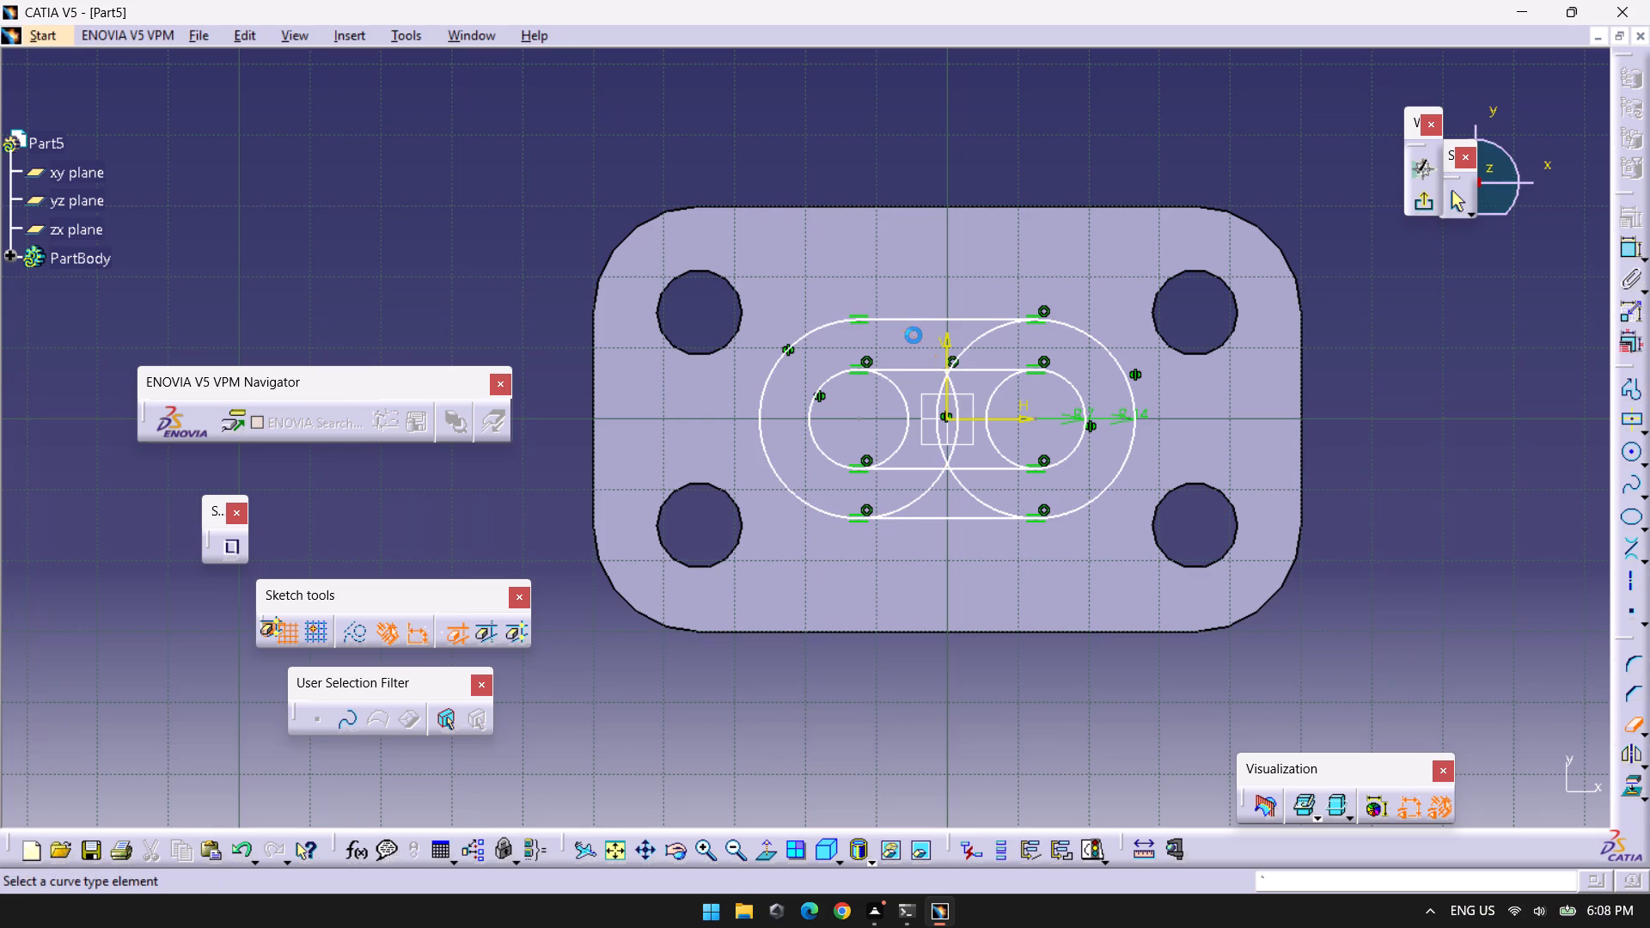
{"action": "left_click", "coordinate": [986, 334]}
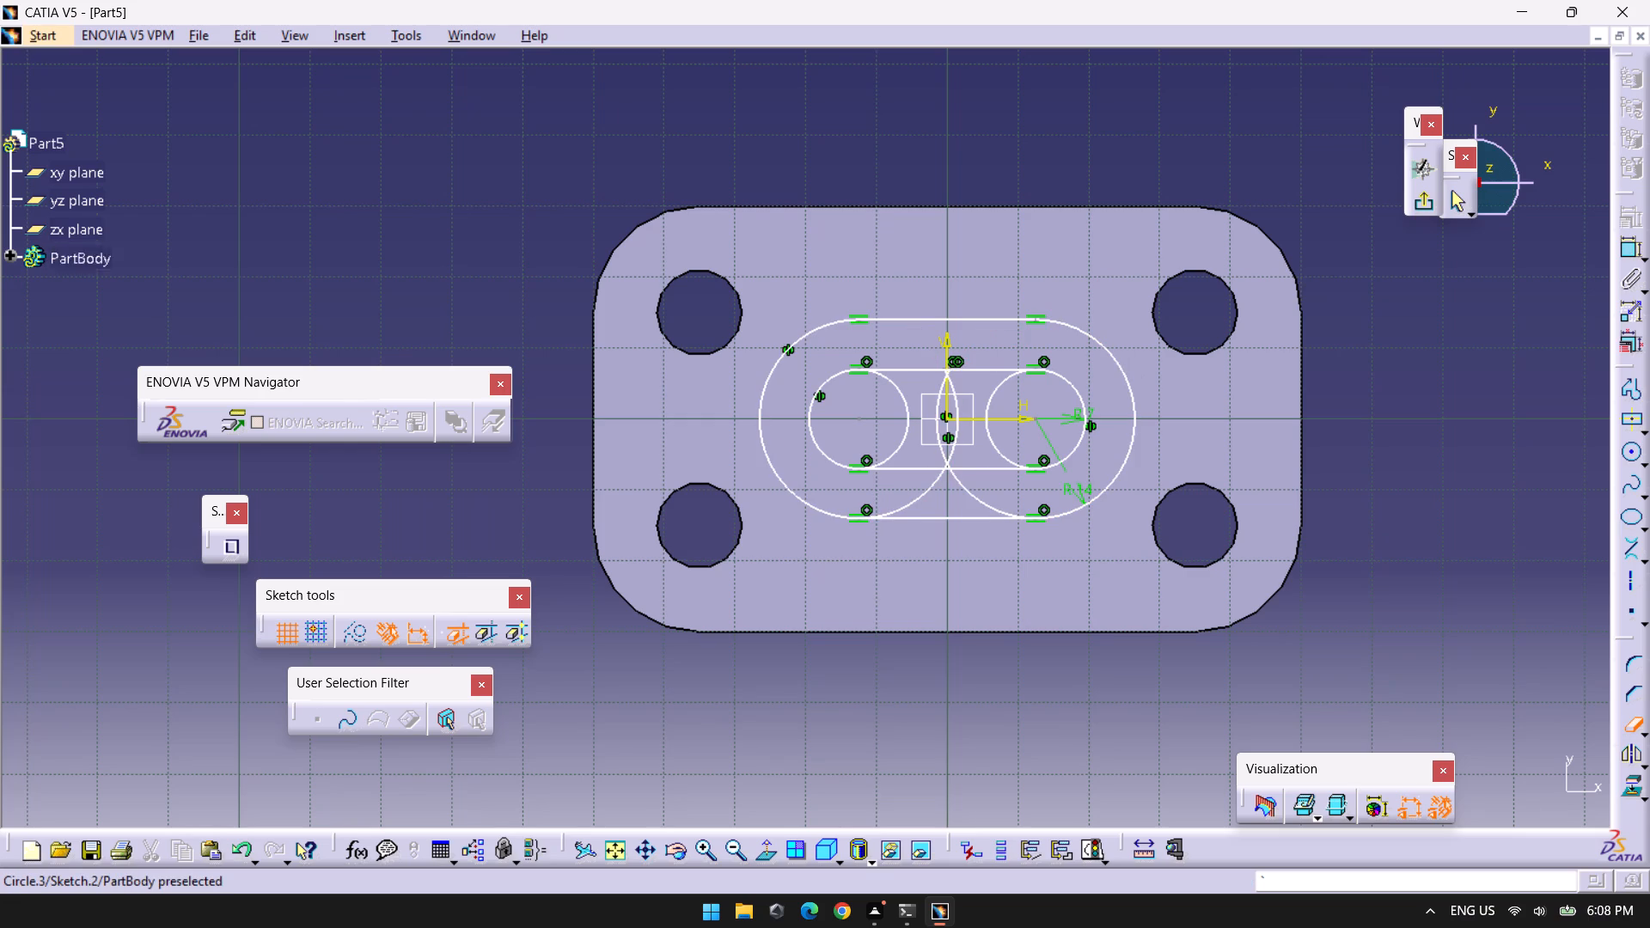
{"action": "left_click", "coordinate": [921, 495]}
{"action": "left_click", "coordinate": [969, 493]}
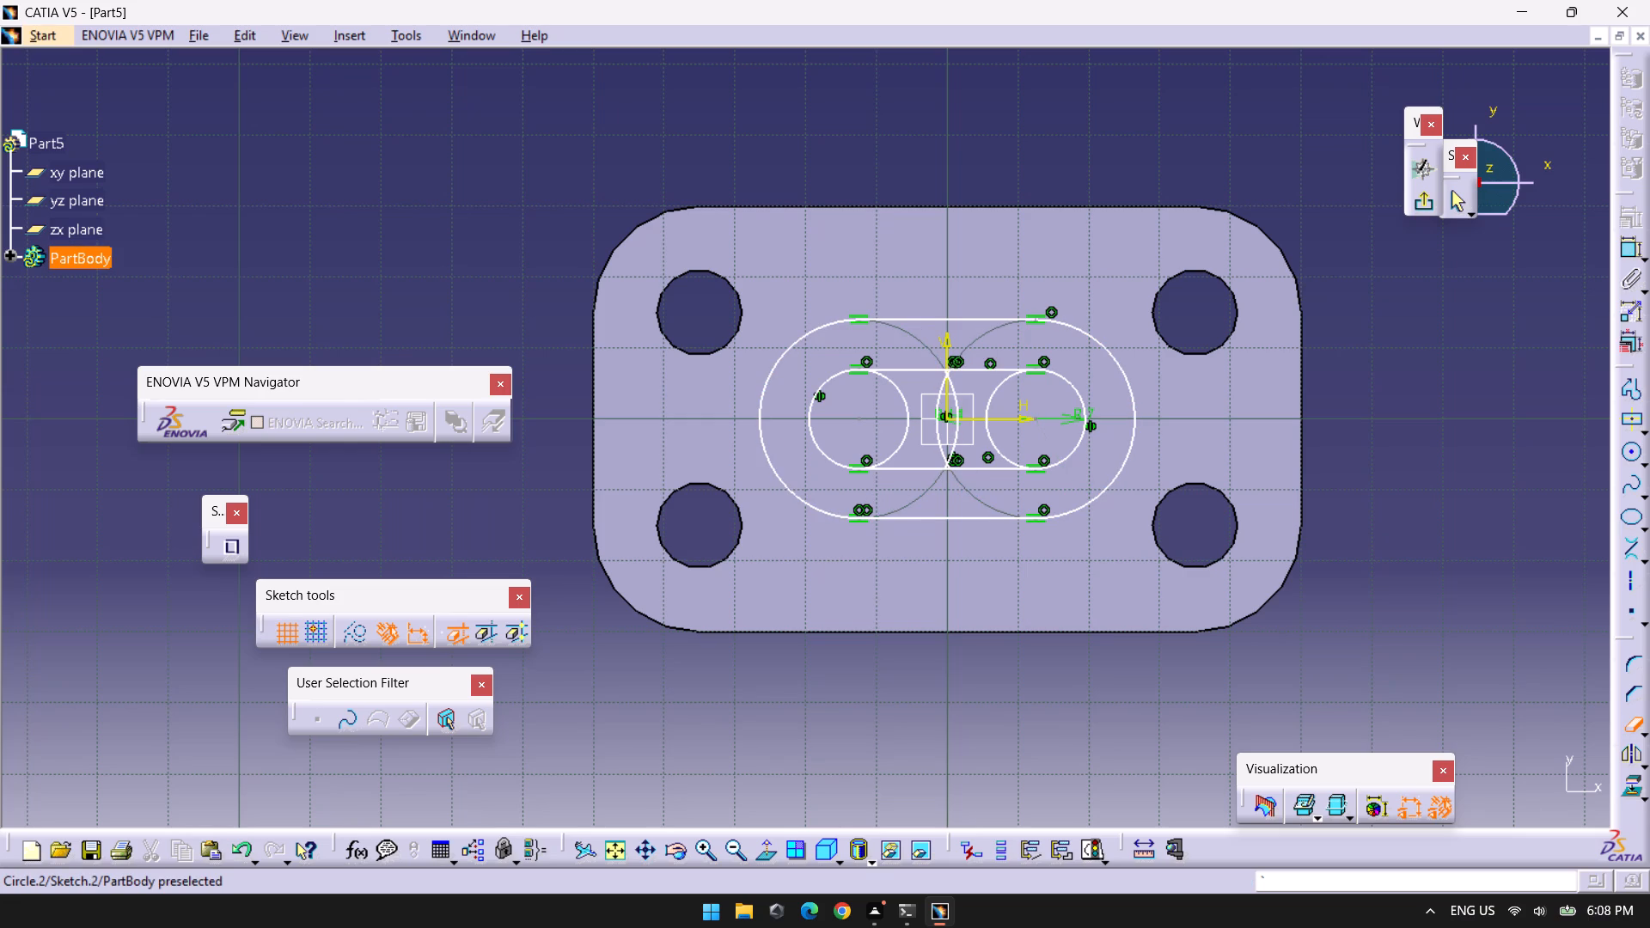
{"action": "left_click", "coordinate": [936, 415]}
{"action": "left_click", "coordinate": [956, 403]}
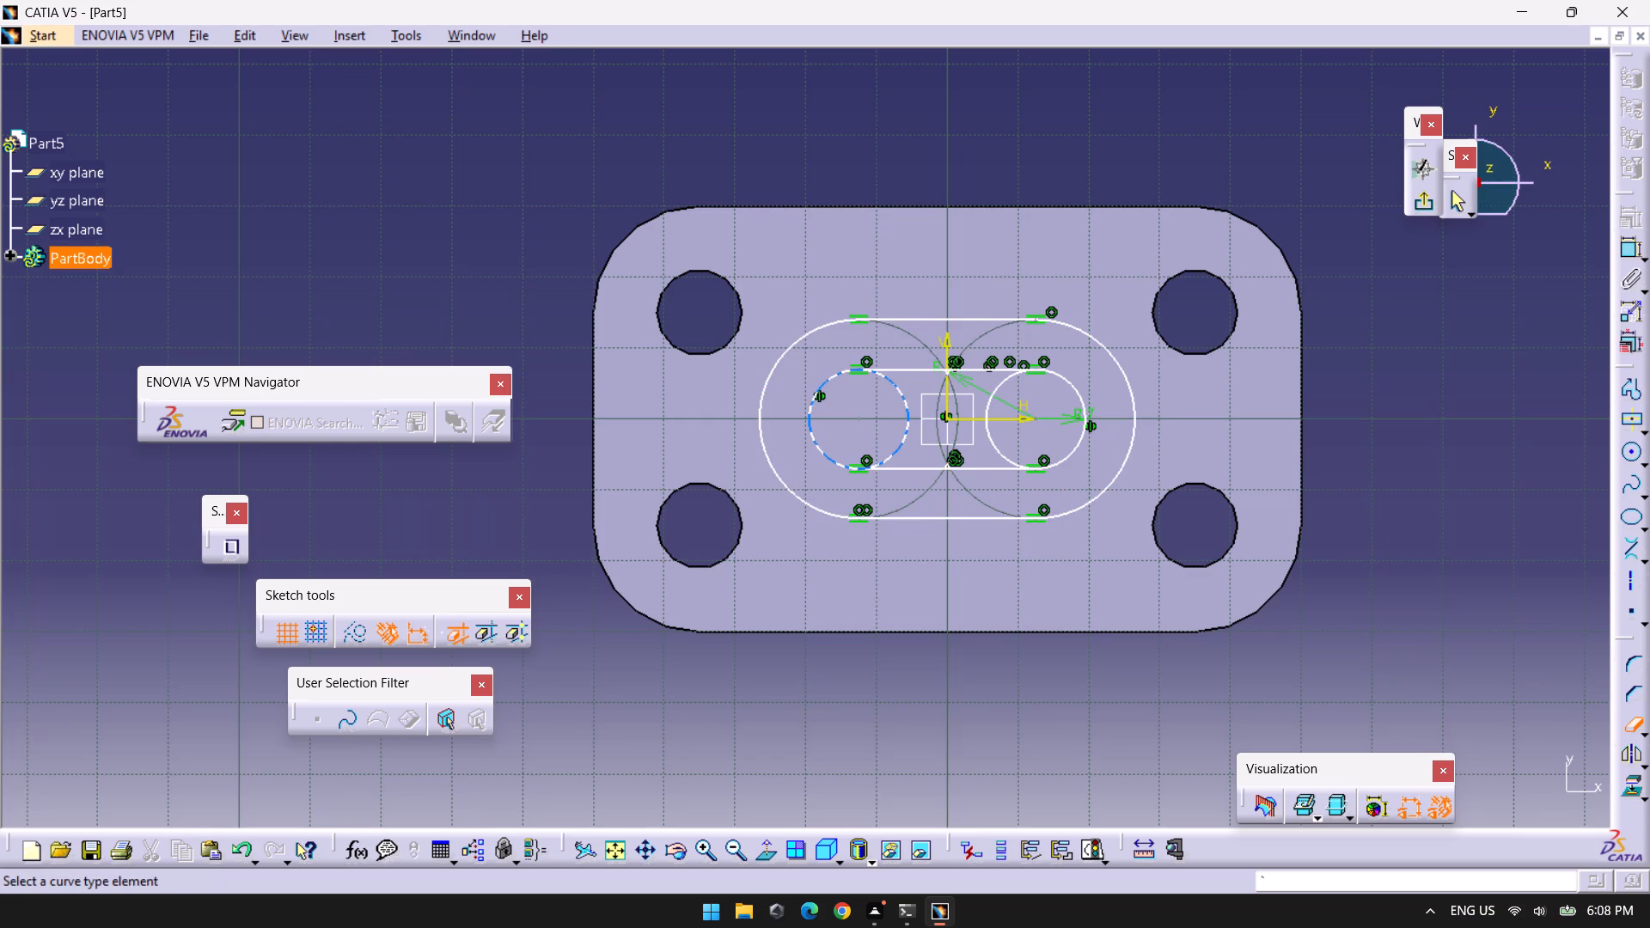
Quick-trim the inward-facing halves of the two small circles to form the inner slot outline, then end the command.
{"action": "left_click", "coordinate": [906, 403]}
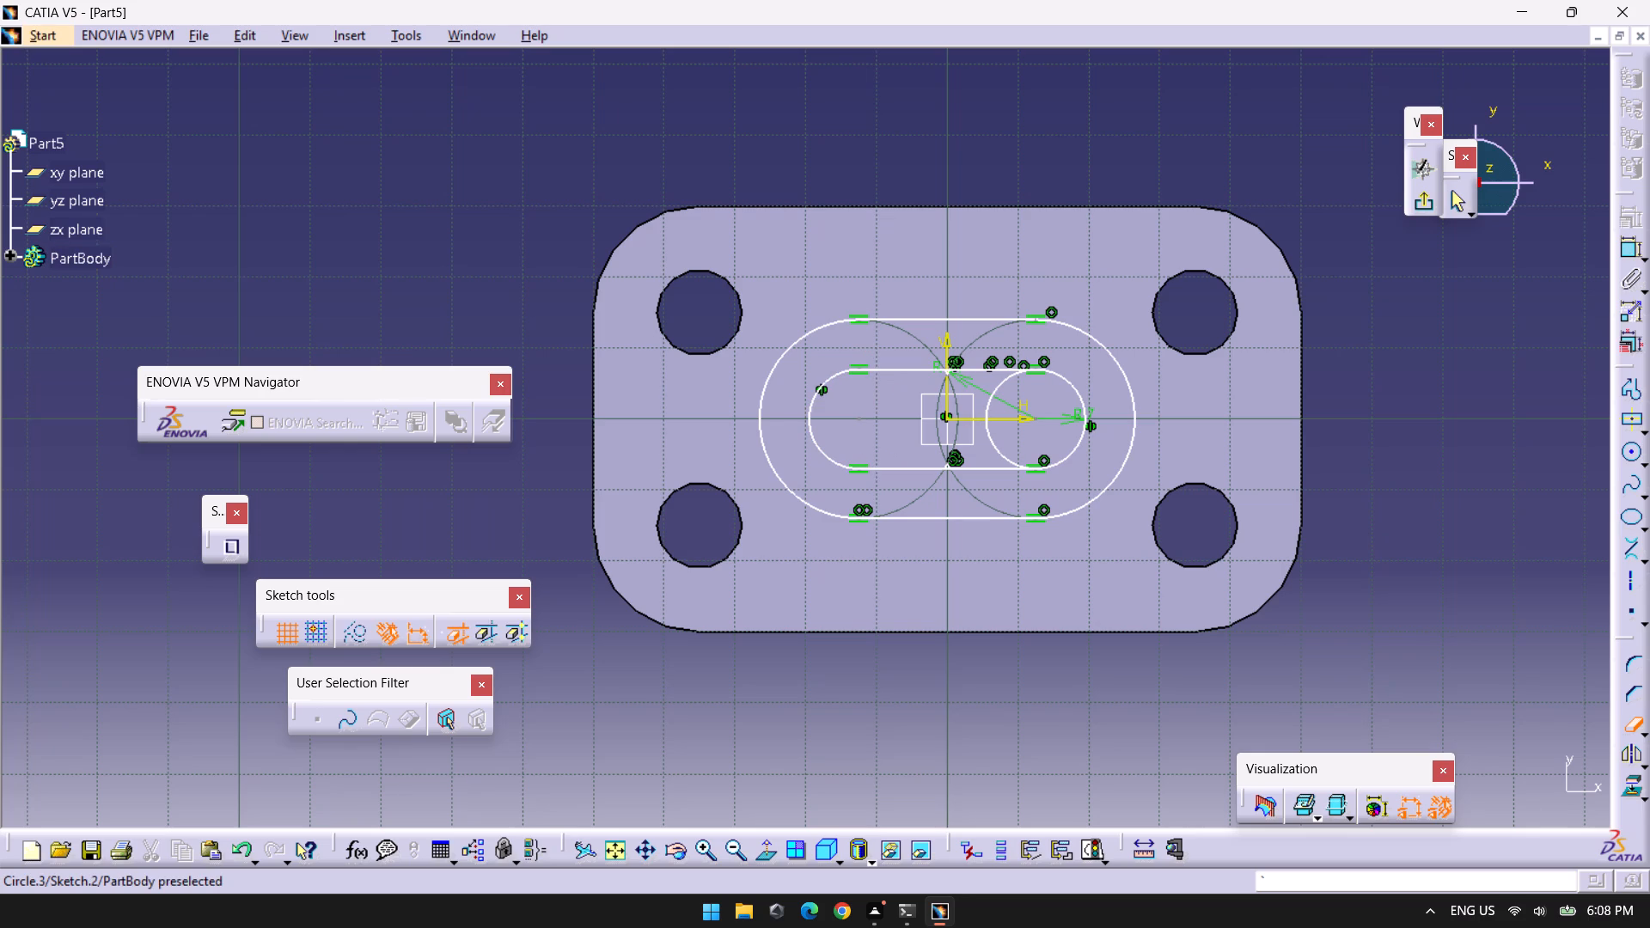
{"action": "left_click", "coordinate": [982, 435]}
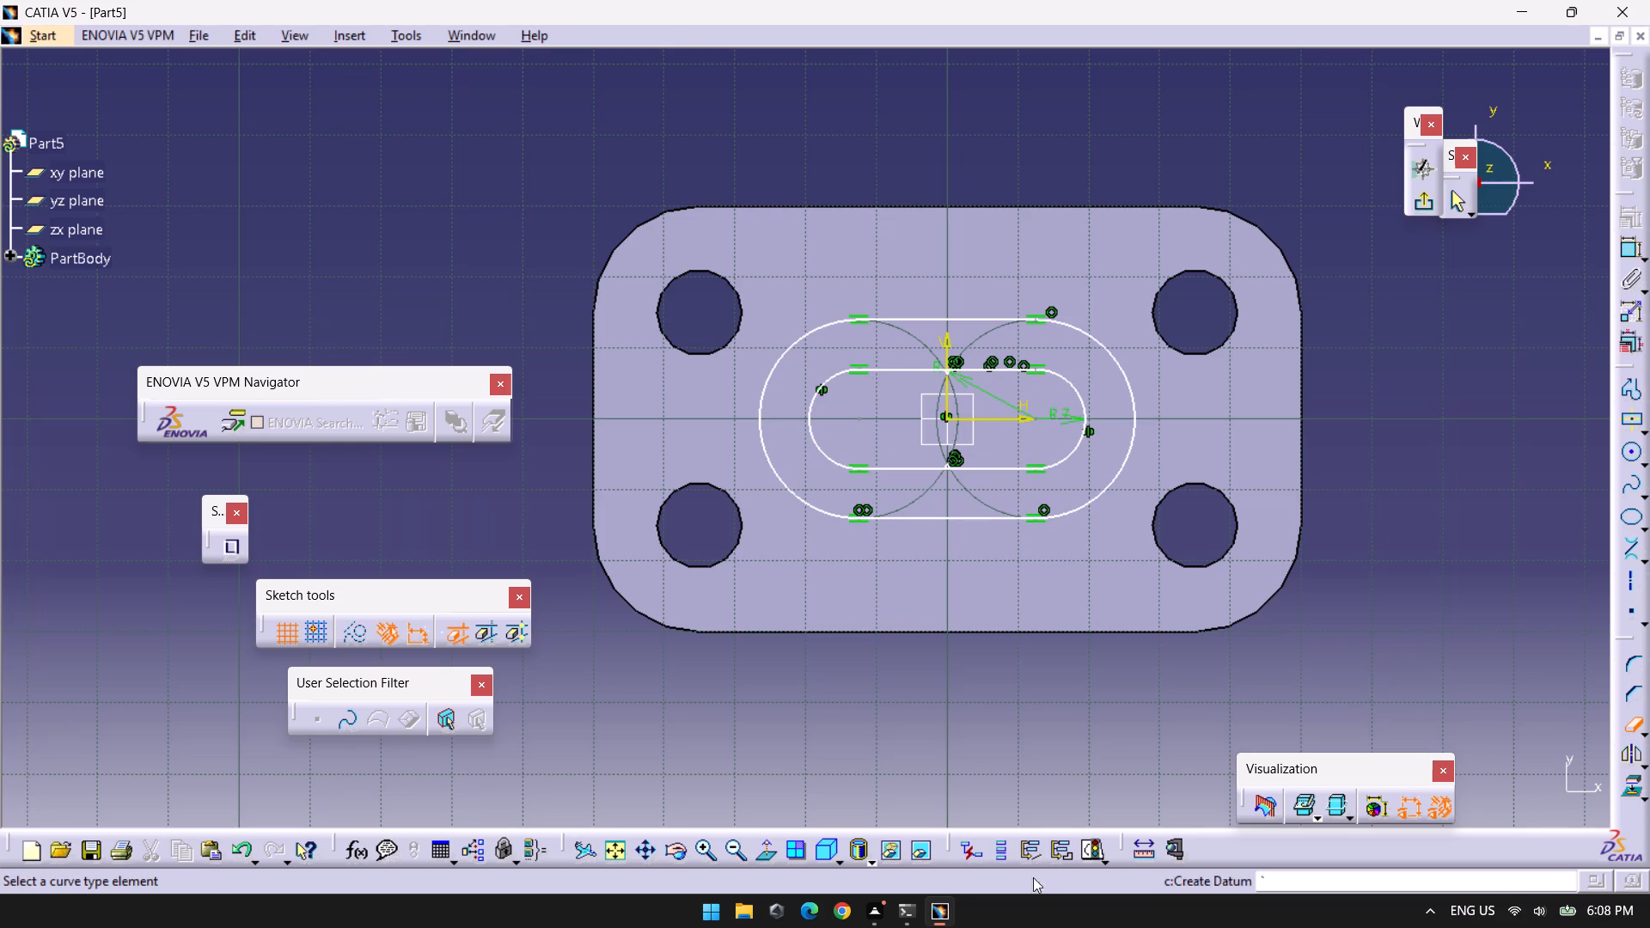
{"action": "left_click", "coordinate": [1473, 544]}
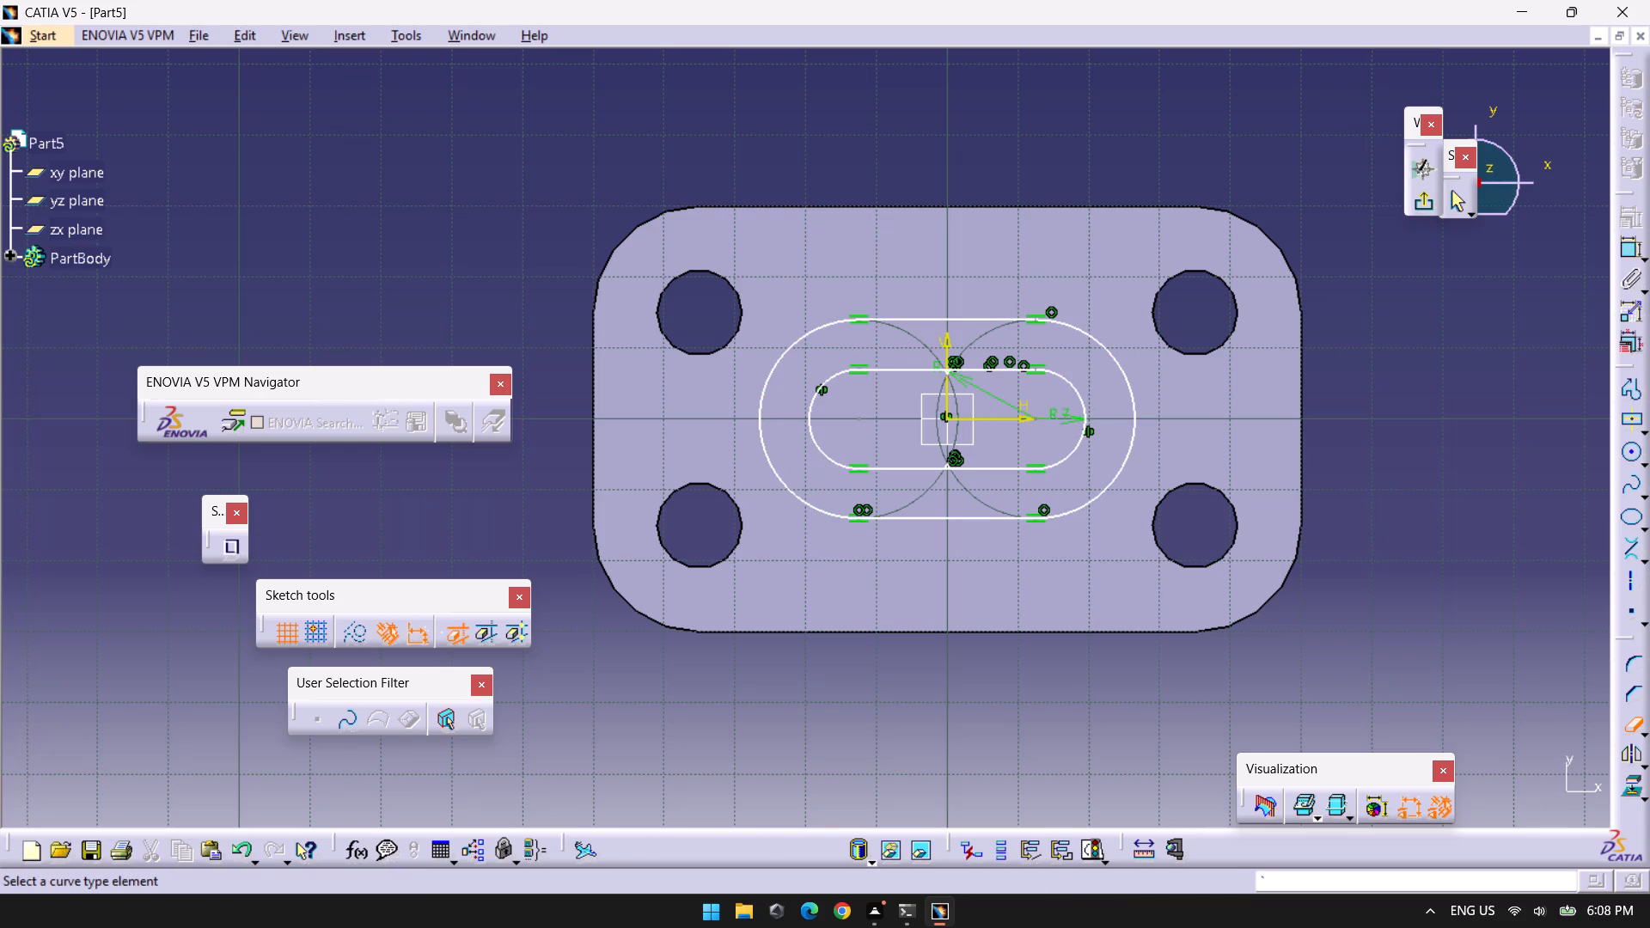
{"action": "key", "text": "Escape"}
{"action": "key", "text": "Escape"}
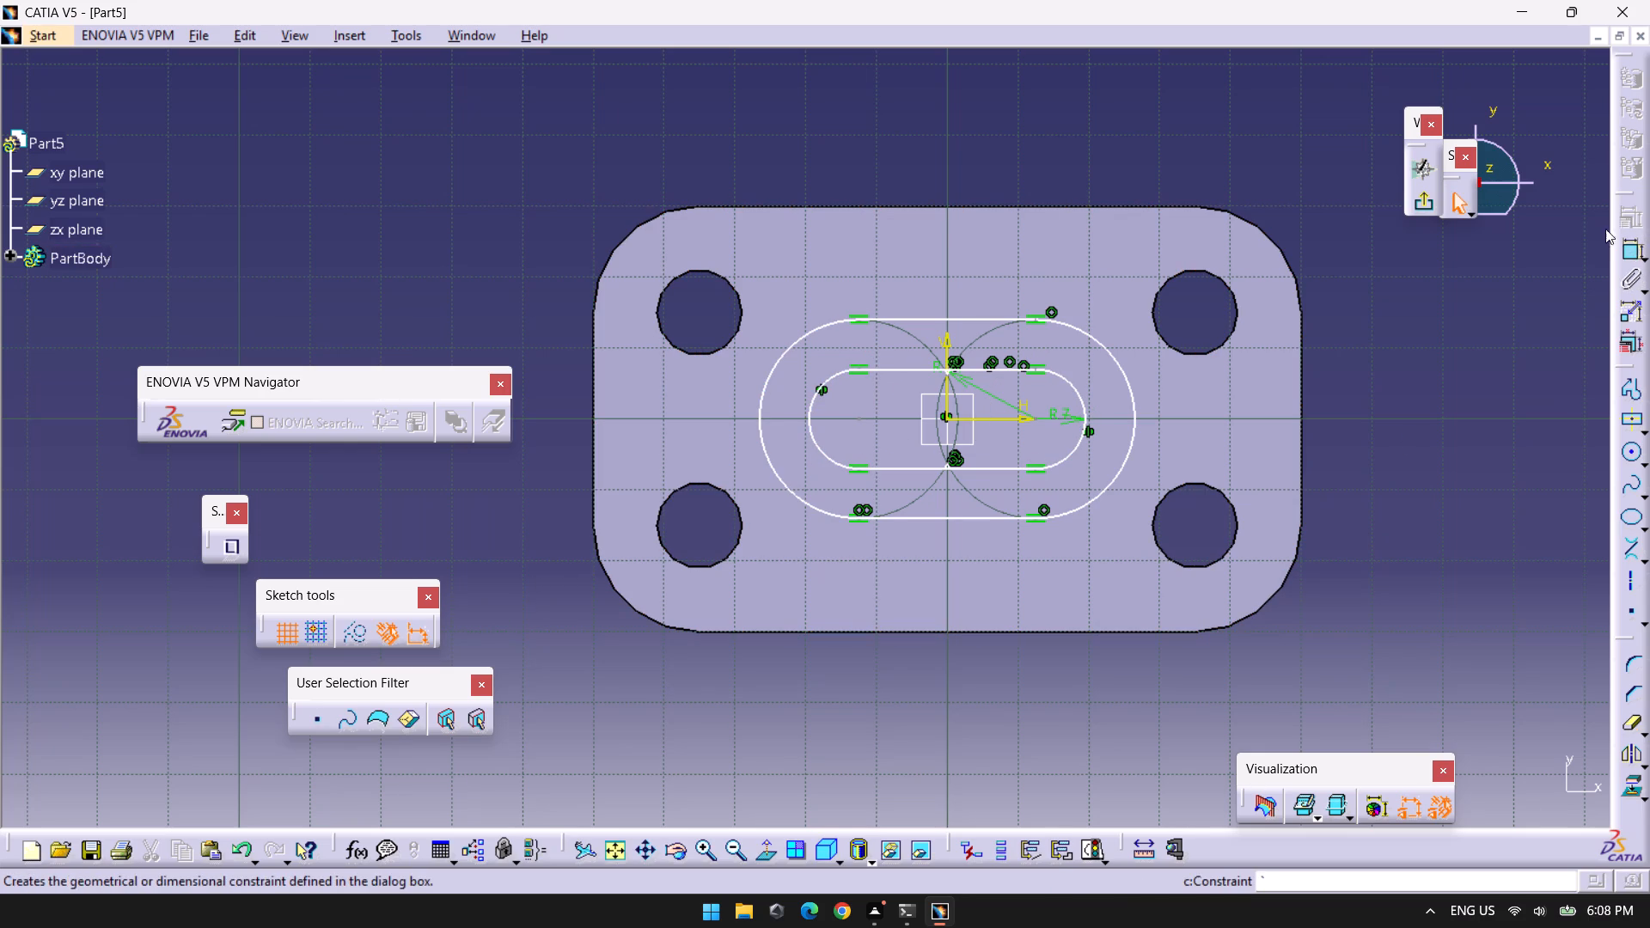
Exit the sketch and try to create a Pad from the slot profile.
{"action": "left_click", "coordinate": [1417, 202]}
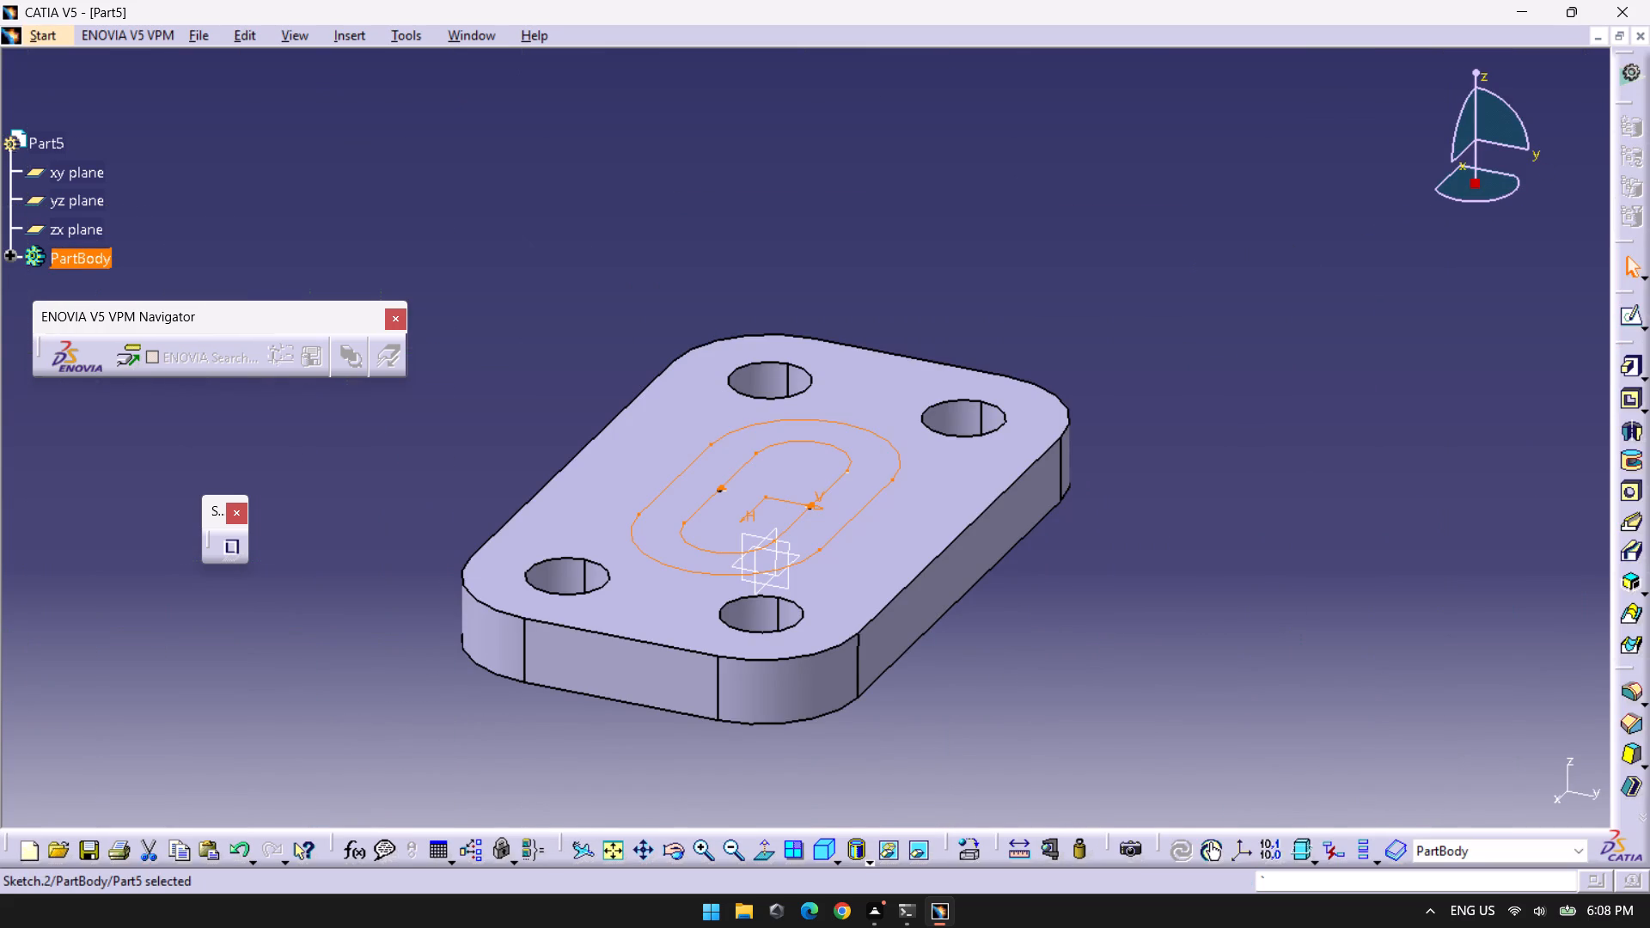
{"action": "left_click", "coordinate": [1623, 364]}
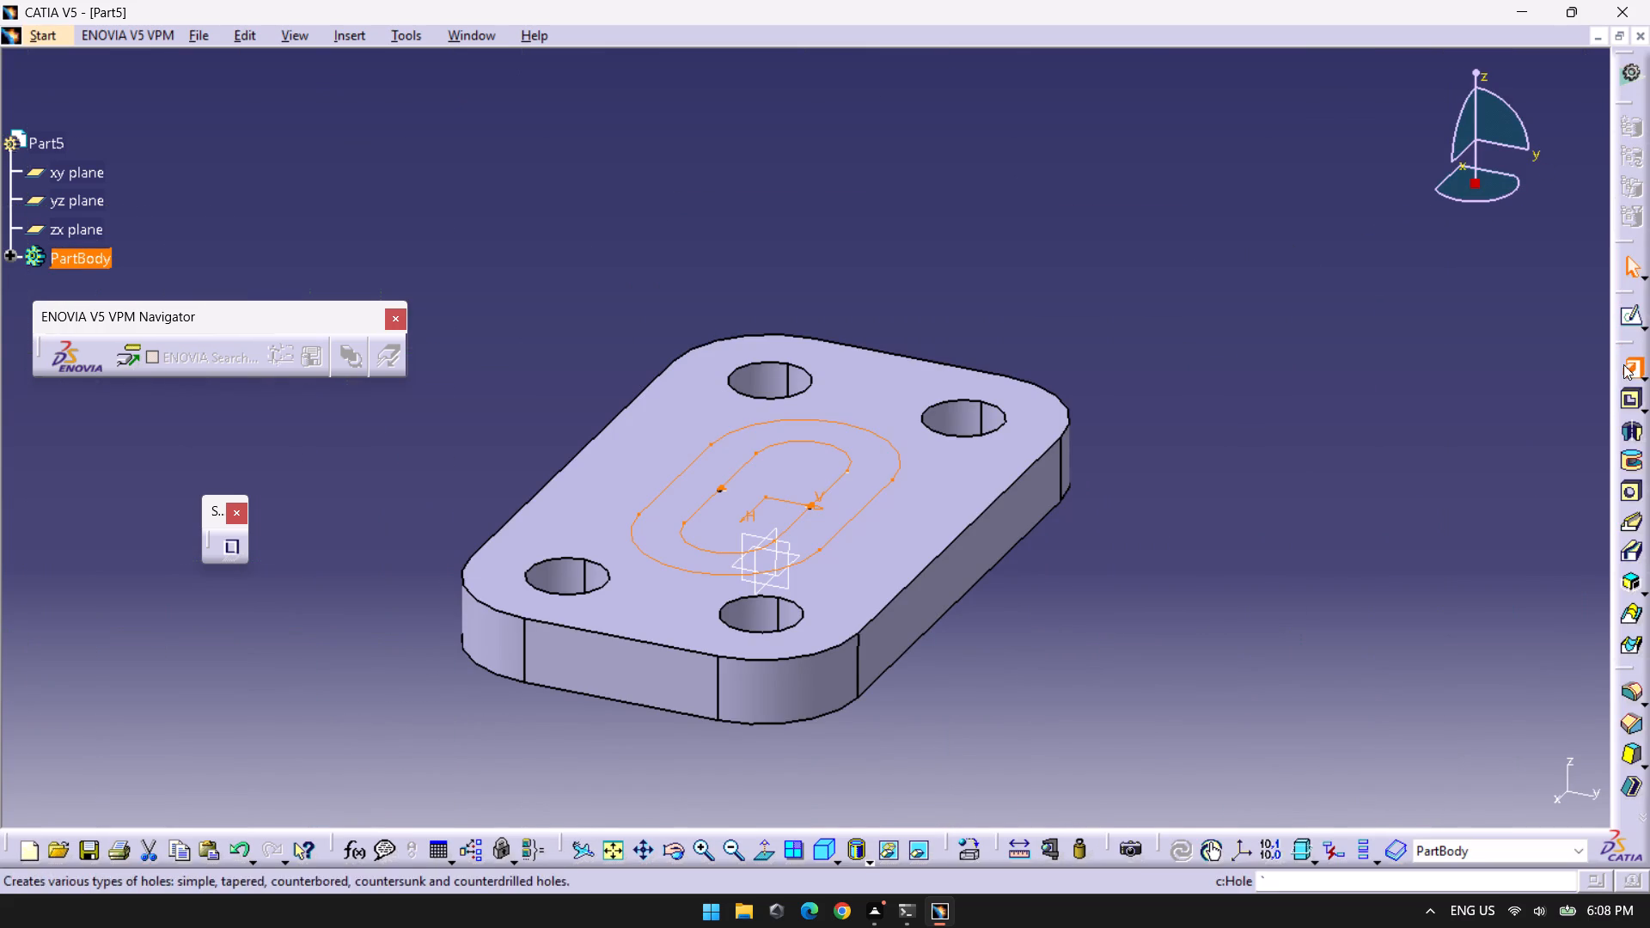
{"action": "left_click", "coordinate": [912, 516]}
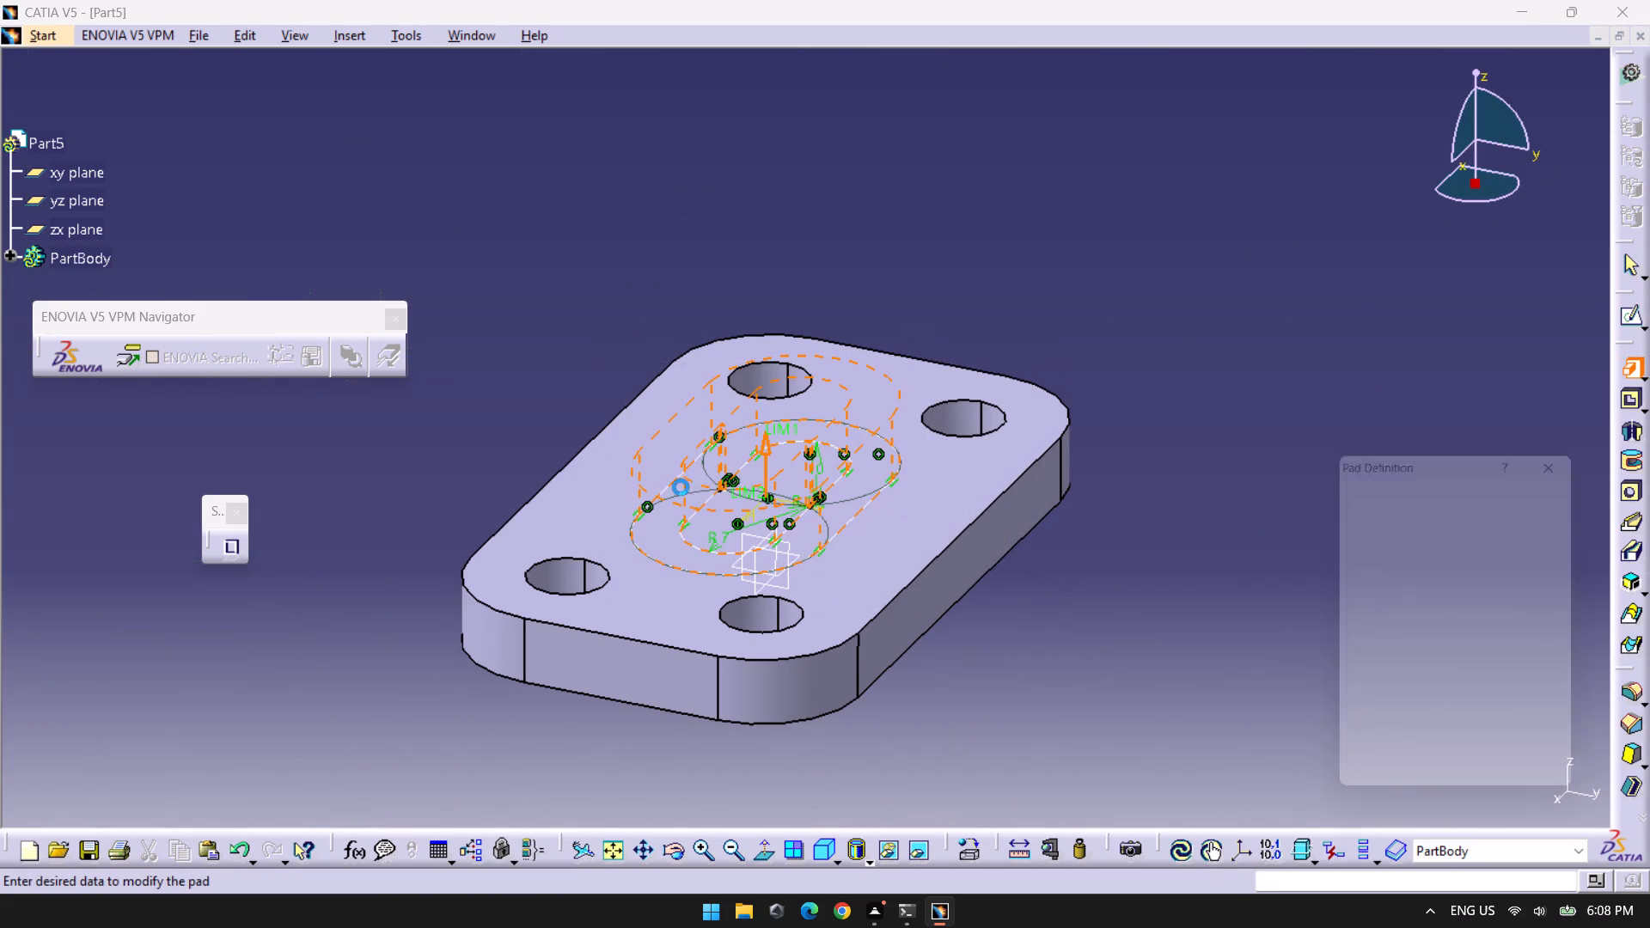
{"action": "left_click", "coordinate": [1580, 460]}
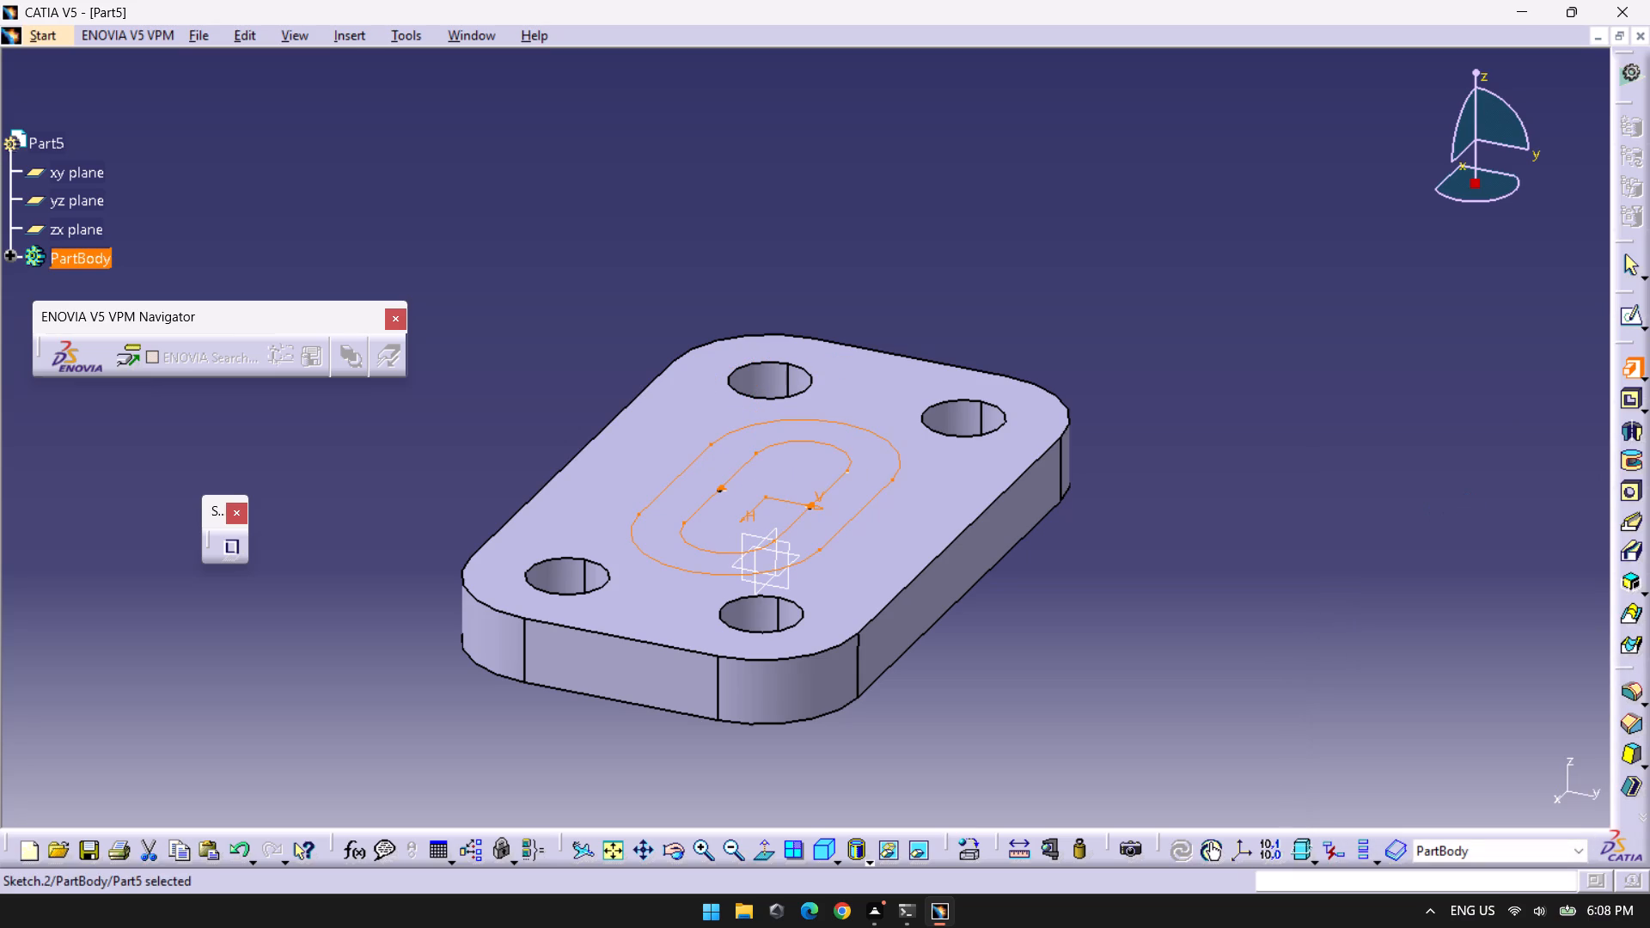
Reopen the slot sketch and quick-trim the leftover large-circle arc fragments where they meet the inner slot lines at the vertical axis.
{"action": "left_click", "coordinate": [1635, 316]}
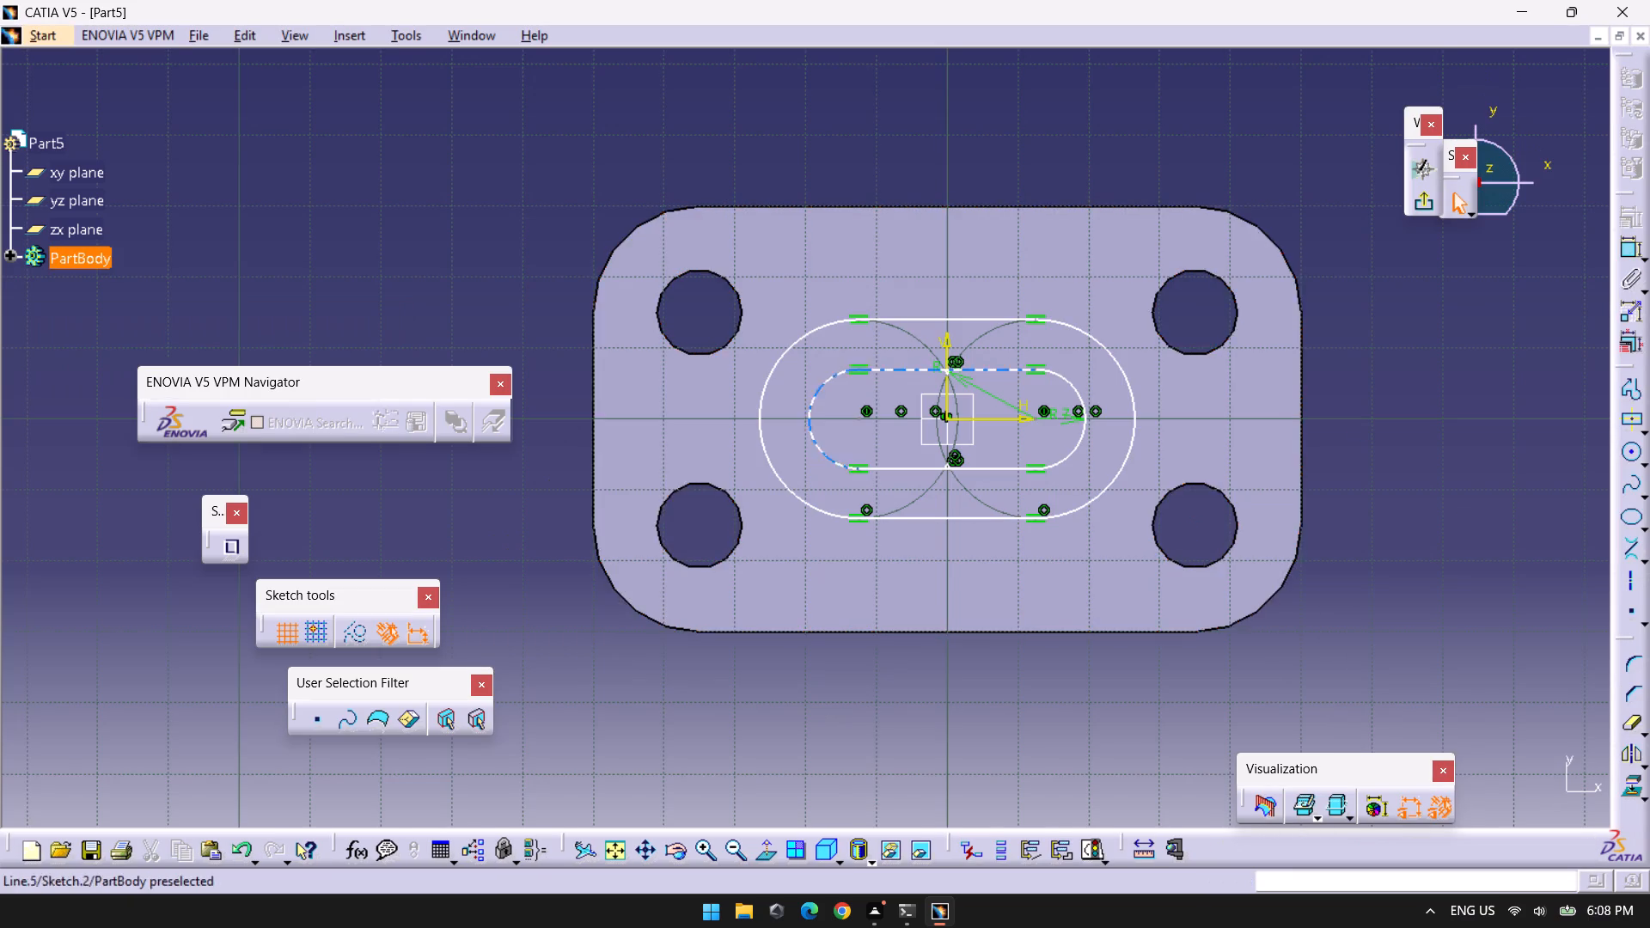
{"action": "left_click", "coordinate": [950, 372]}
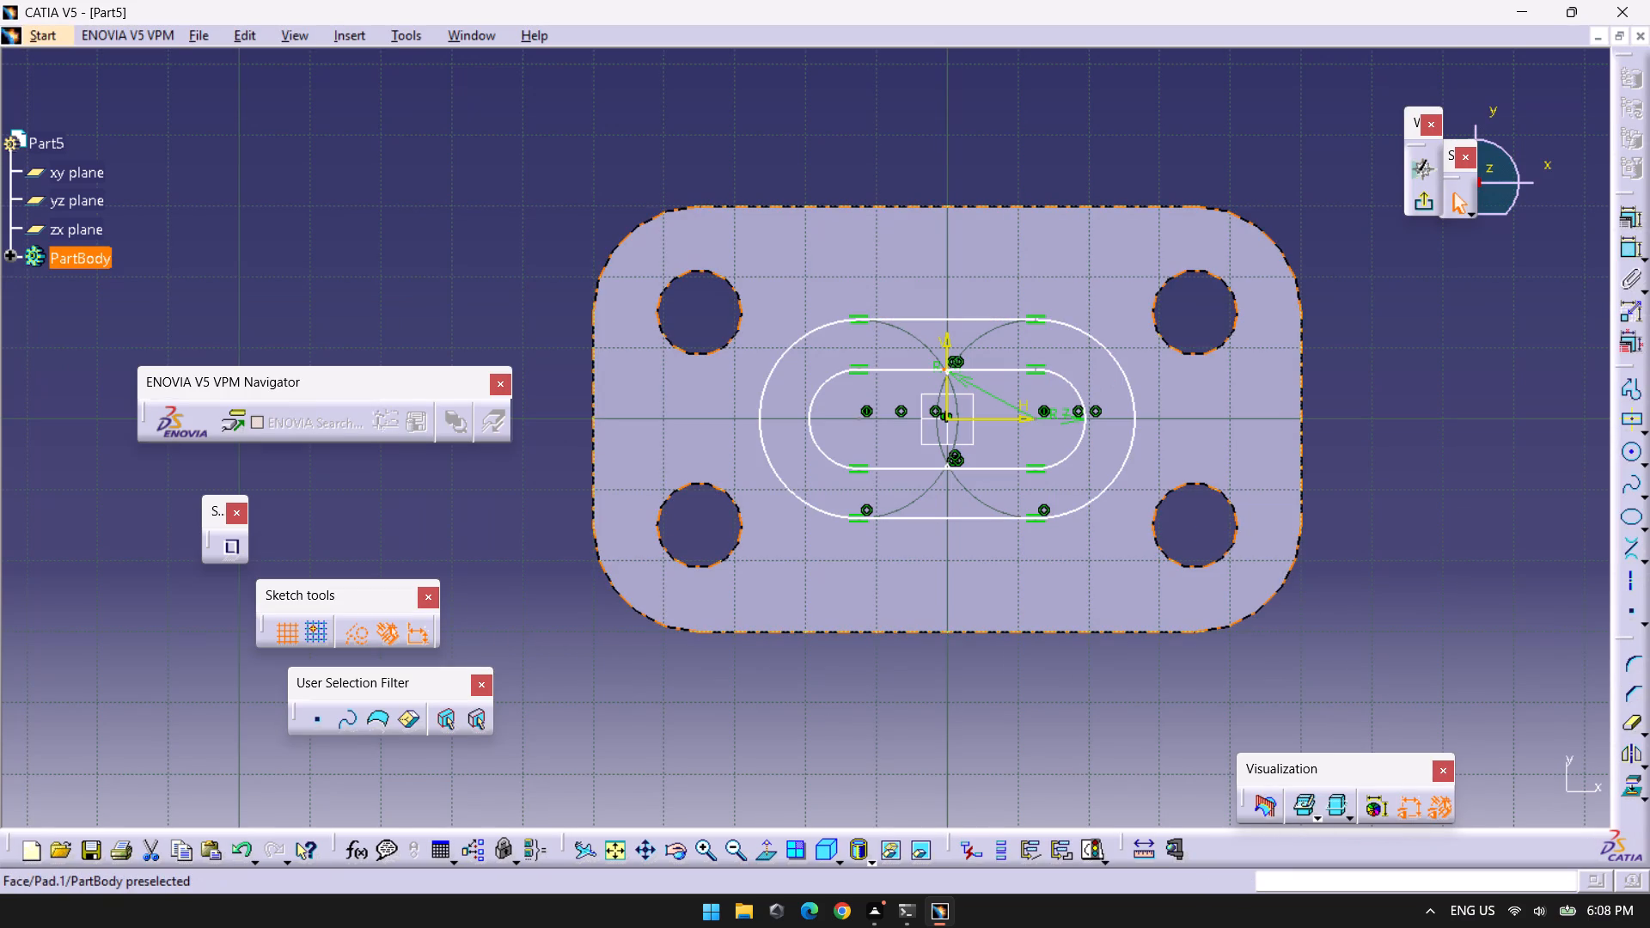
{"action": "middle_click_drag", "start_coordinate": [906, 409], "coordinate": [923, 362]}
{"action": "right_click", "coordinate": [907, 409]}
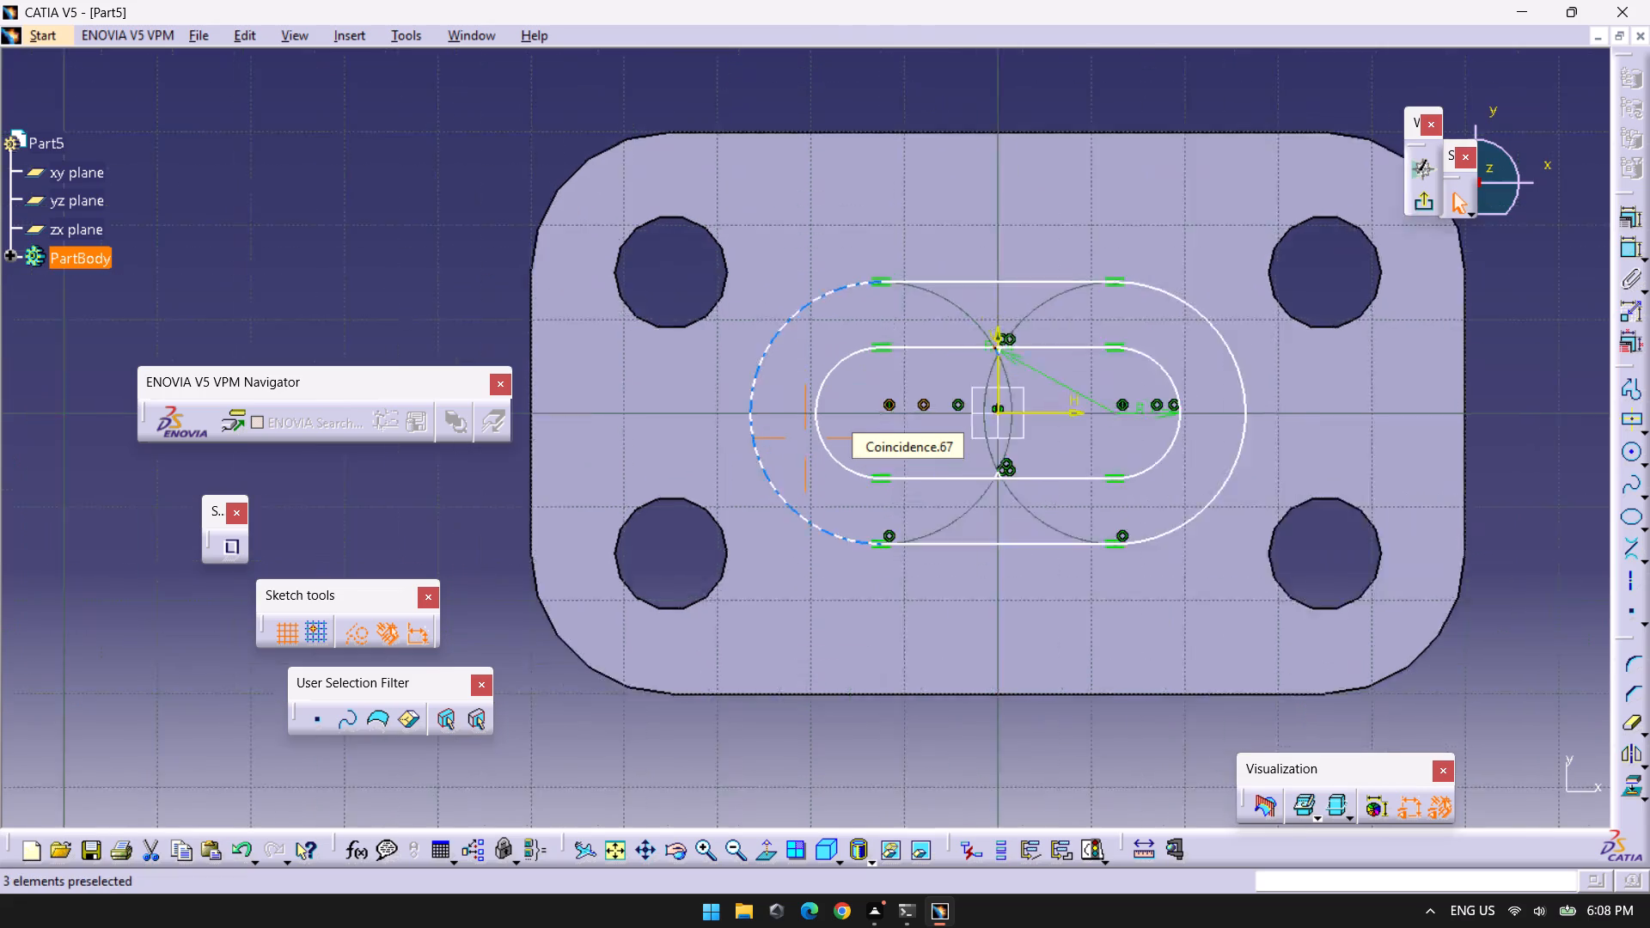
{"action": "middle_click_drag", "start_coordinate": [923, 362], "coordinate": [985, 192]}
{"action": "middle_click_drag", "start_coordinate": [1166, 266], "coordinate": [936, 405]}
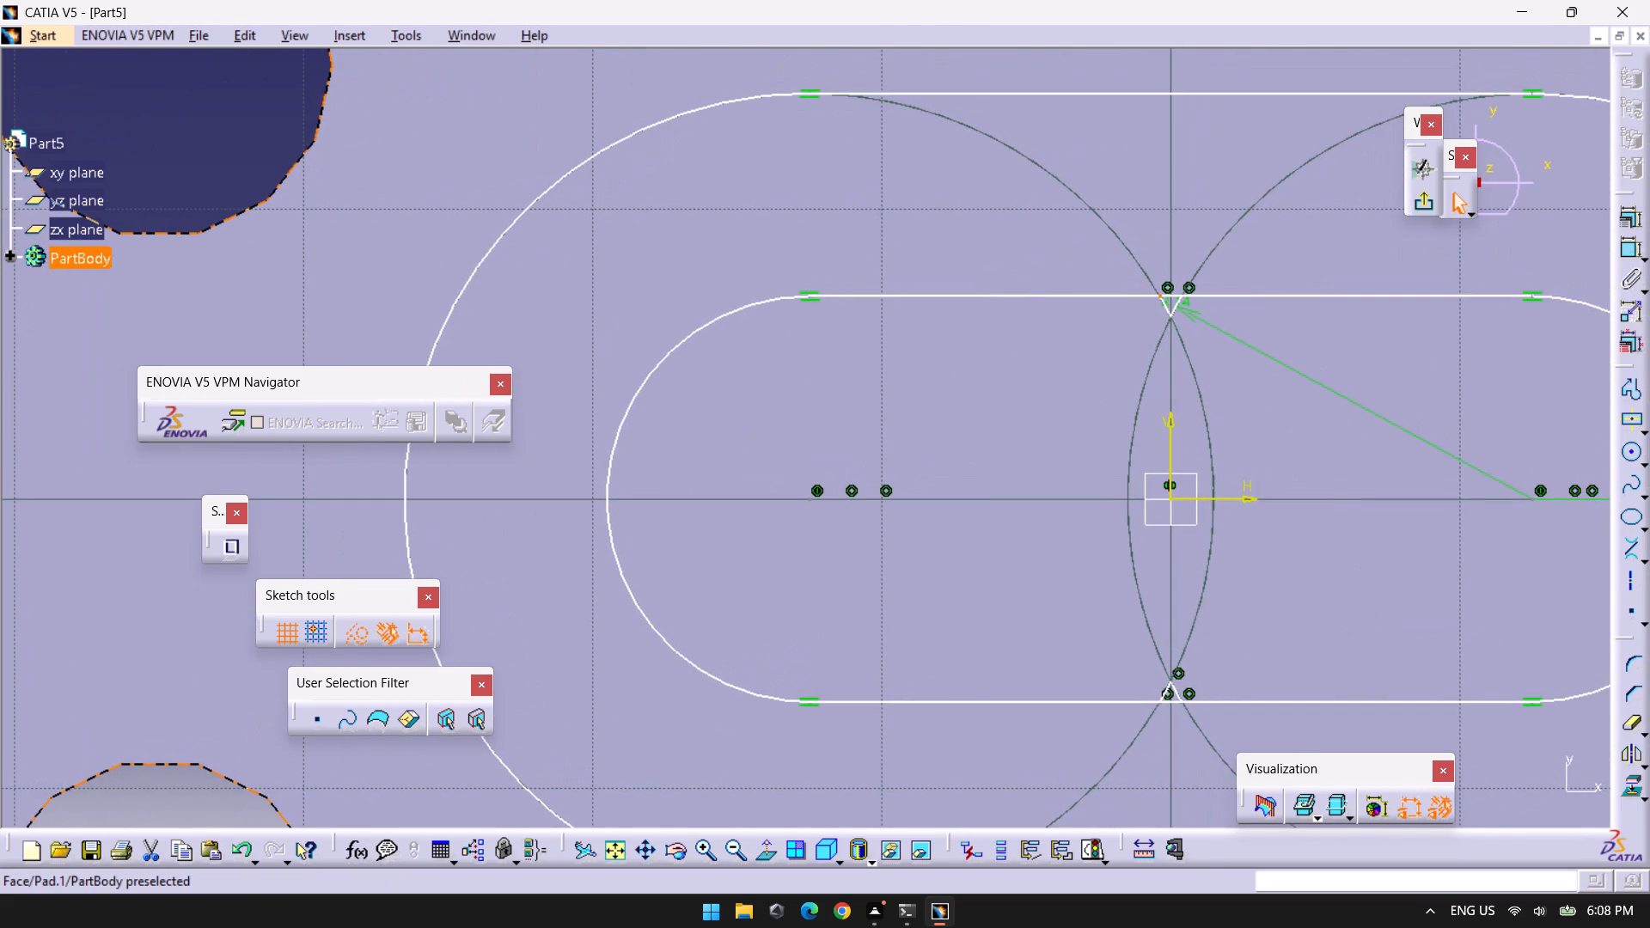
{"action": "left_click", "coordinate": [1627, 722]}
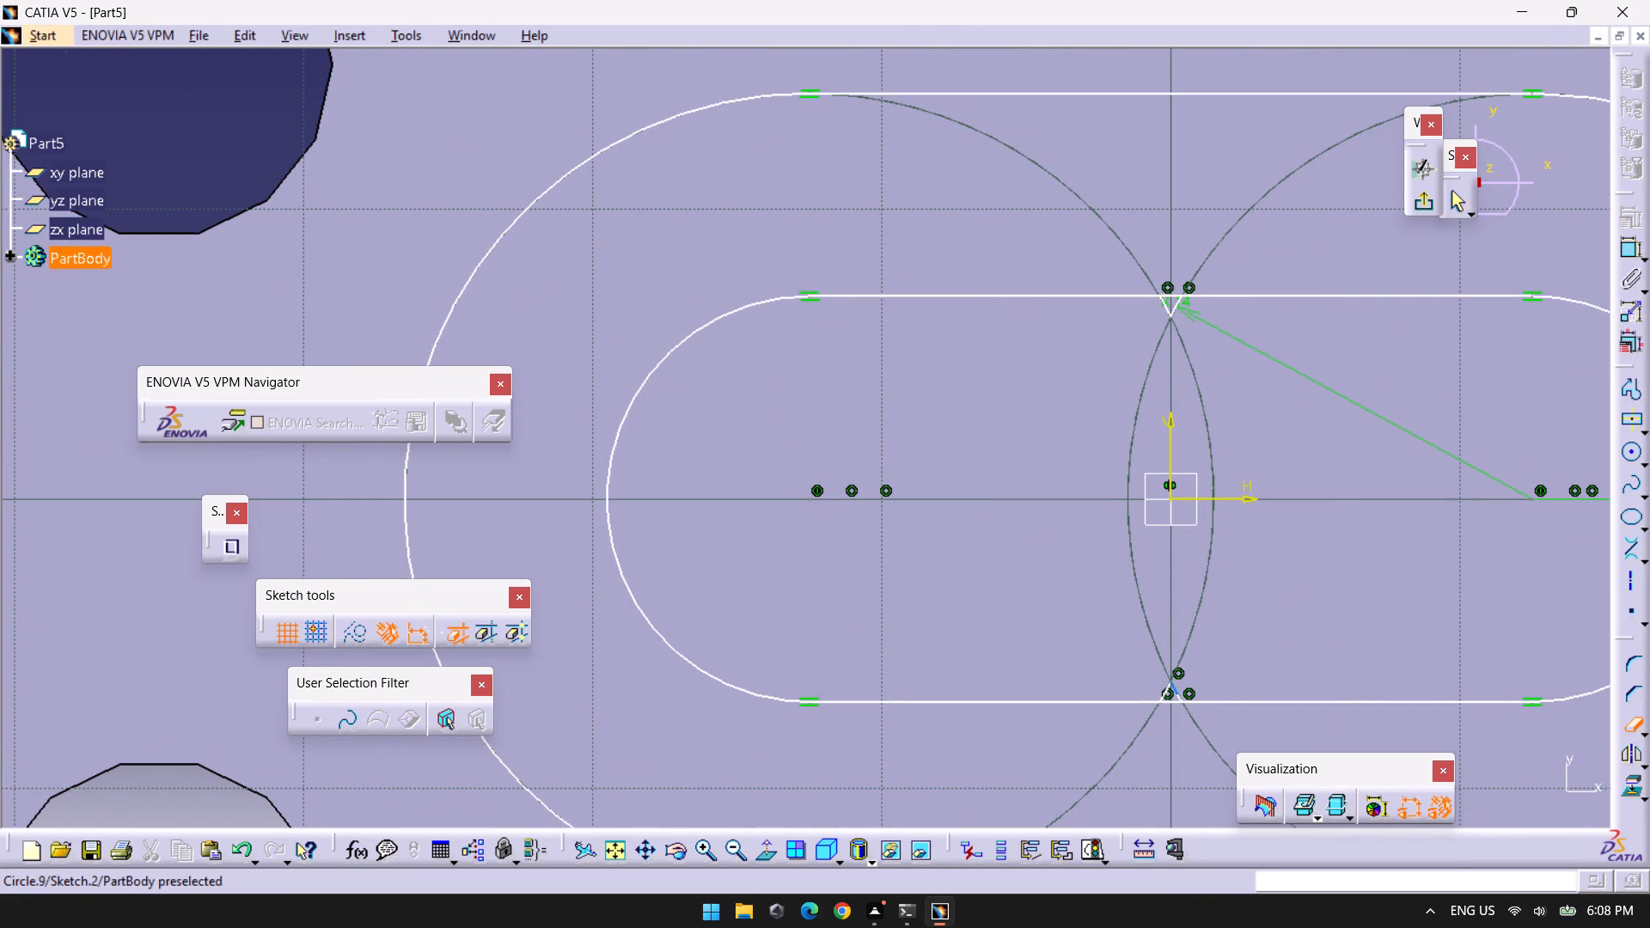
{"action": "left_click", "coordinate": [1180, 693]}
{"action": "left_click", "coordinate": [1164, 693]}
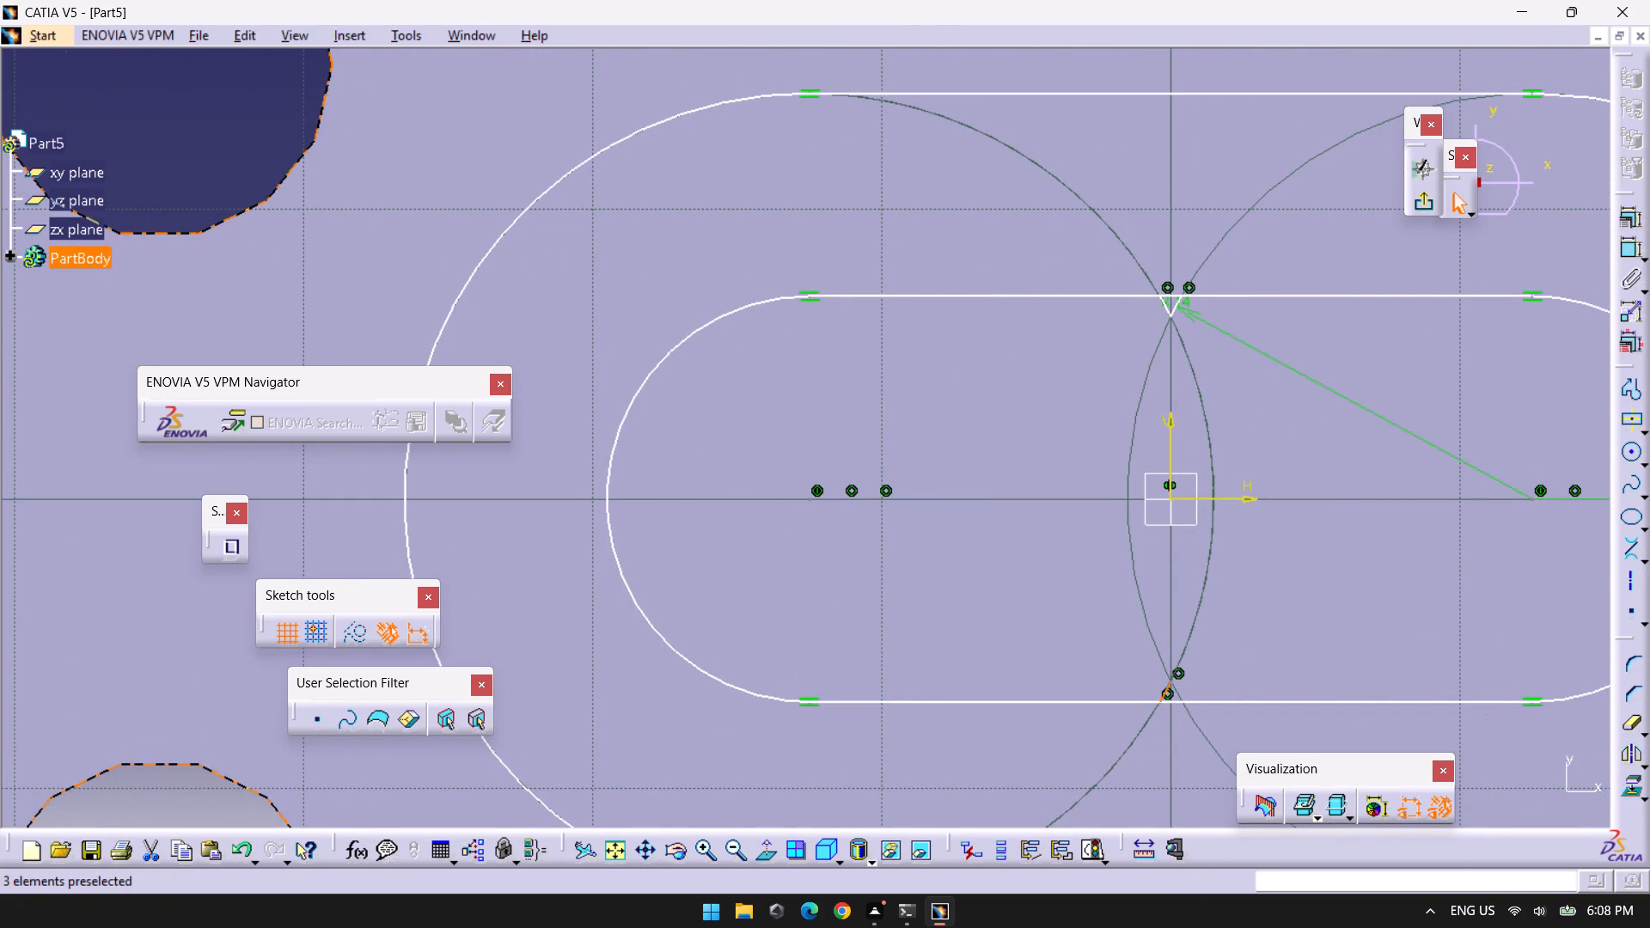
{"action": "double_click", "coordinate": [1630, 723]}
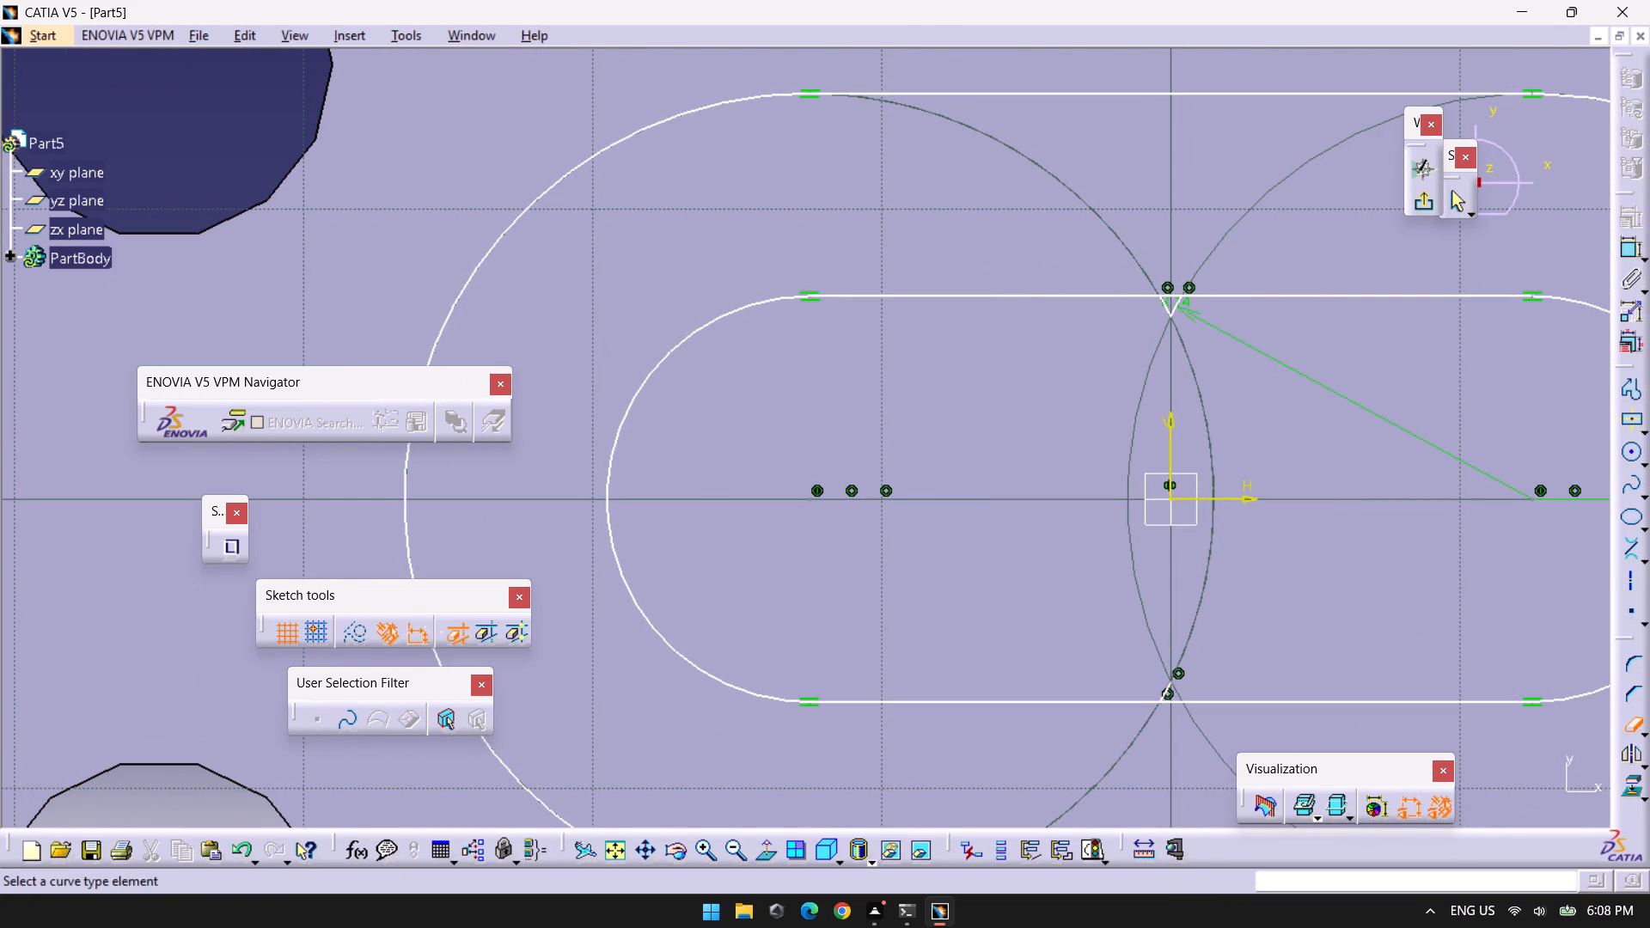
{"action": "left_click", "coordinate": [1177, 307]}
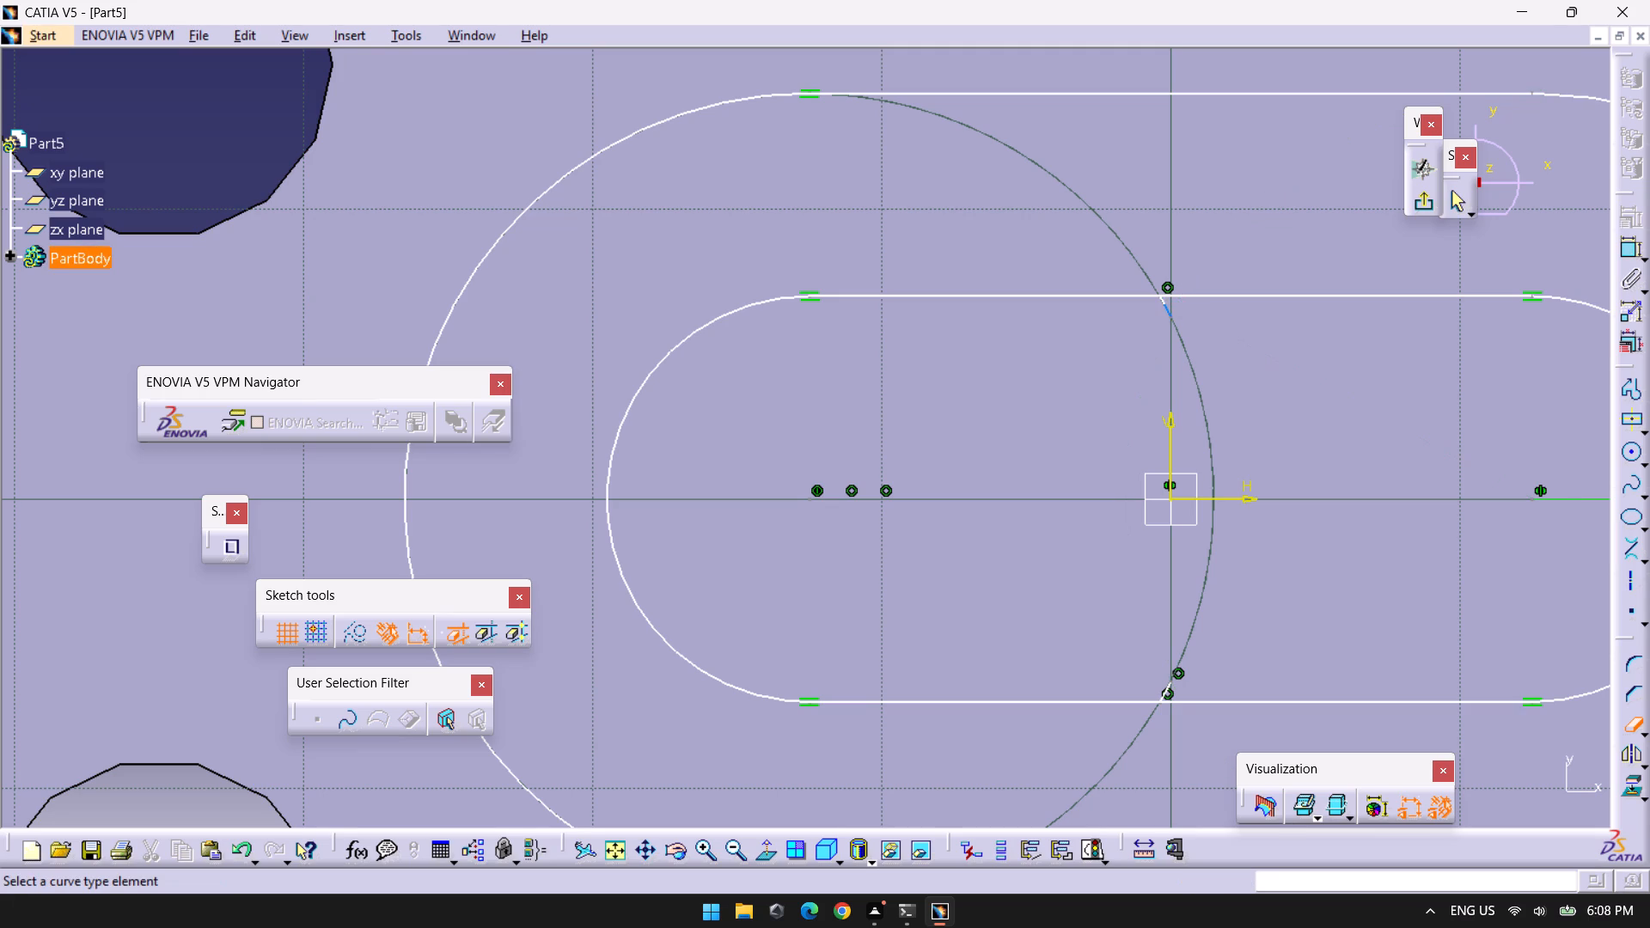
{"action": "left_click", "coordinate": [1170, 309]}
{"action": "left_click", "coordinate": [1174, 683]}
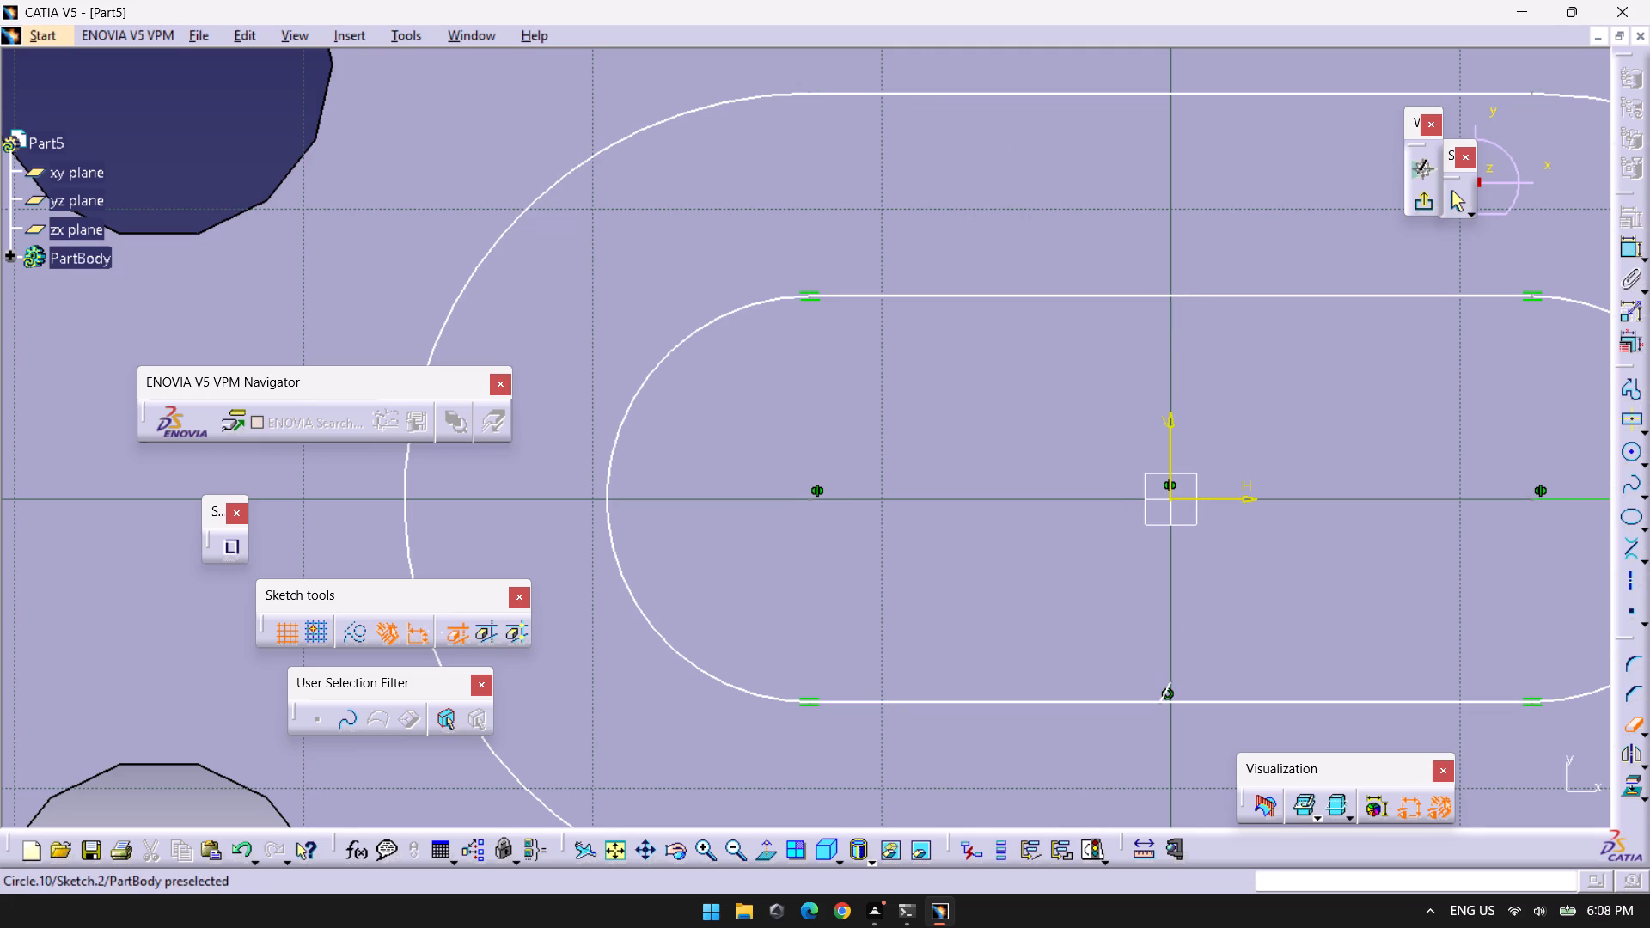
{"action": "left_click", "coordinate": [1168, 692]}
Exit the cleaned-up sketch and pad the slot-shaped ring 20 mm upward from the plate's top face.
{"action": "middle_click_drag", "start_coordinate": [1282, 504], "coordinate": [1288, 504]}
{"action": "right_click", "coordinate": [1284, 503]}
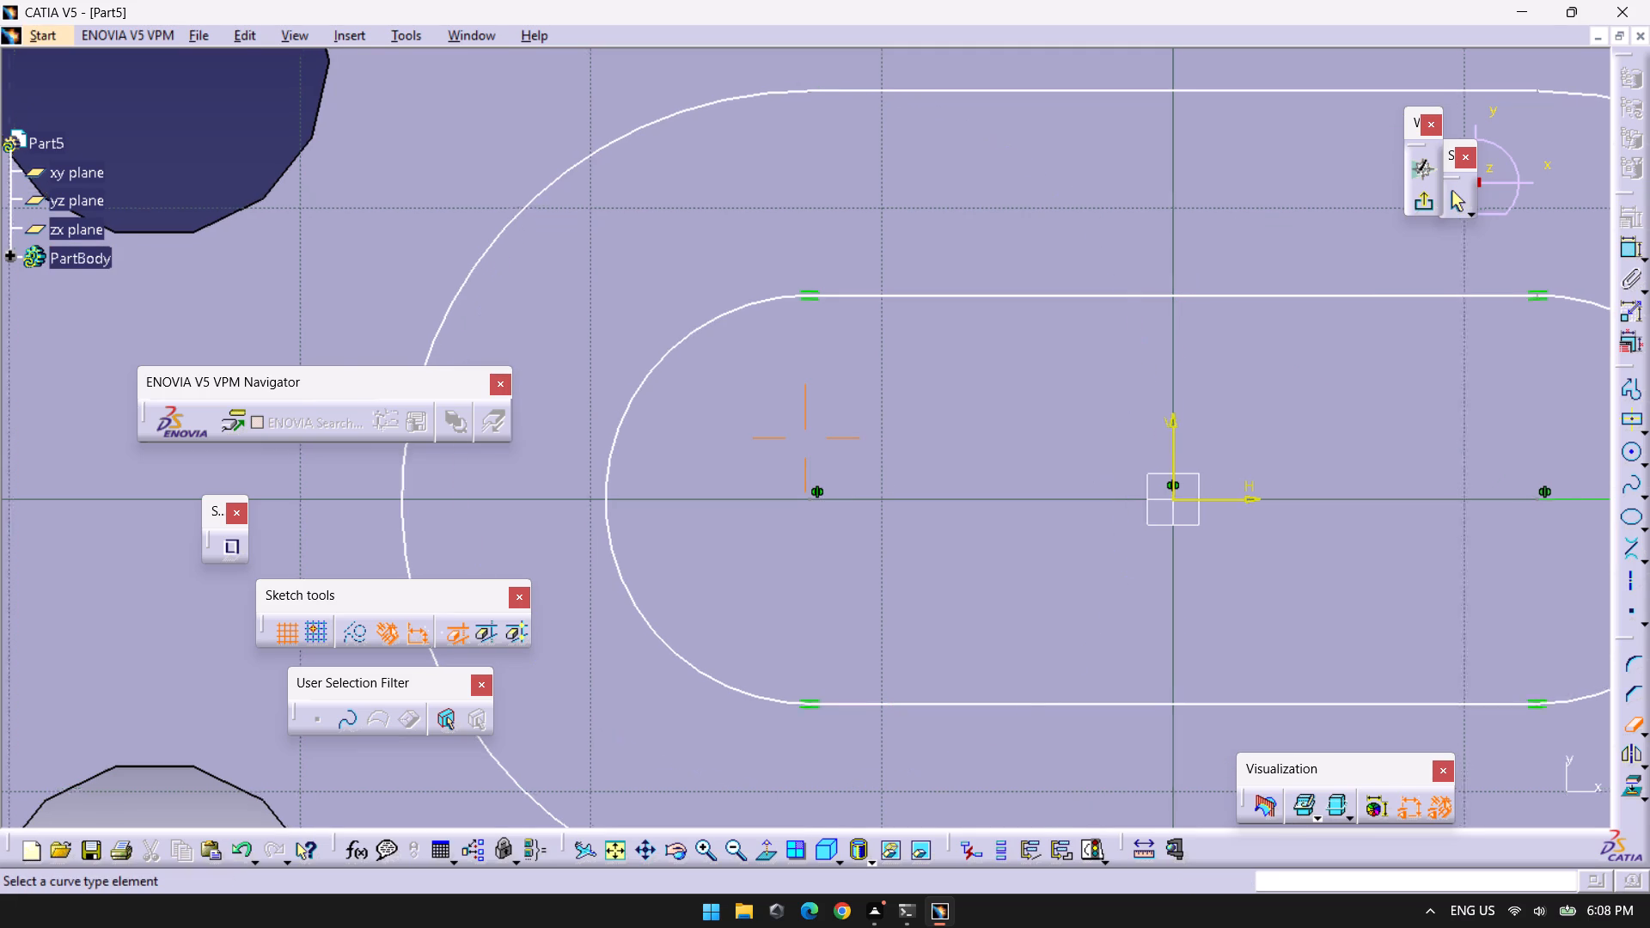
{"action": "middle_click_drag", "start_coordinate": [1288, 504], "coordinate": [1300, 728]}
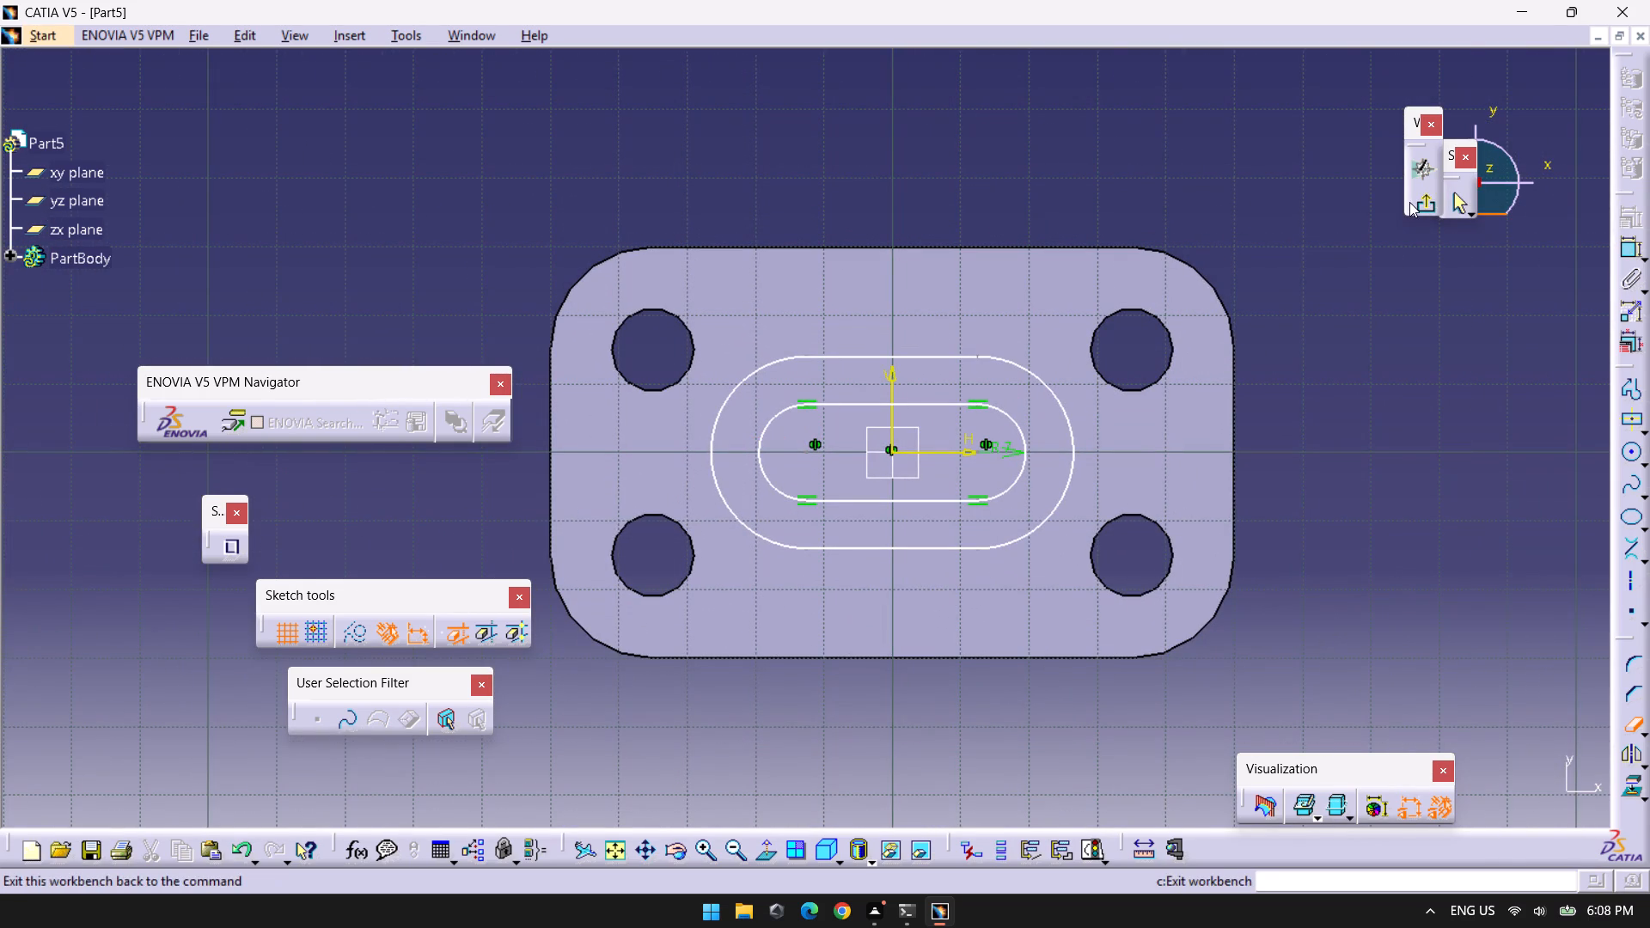
{"action": "left_click", "coordinate": [1430, 200]}
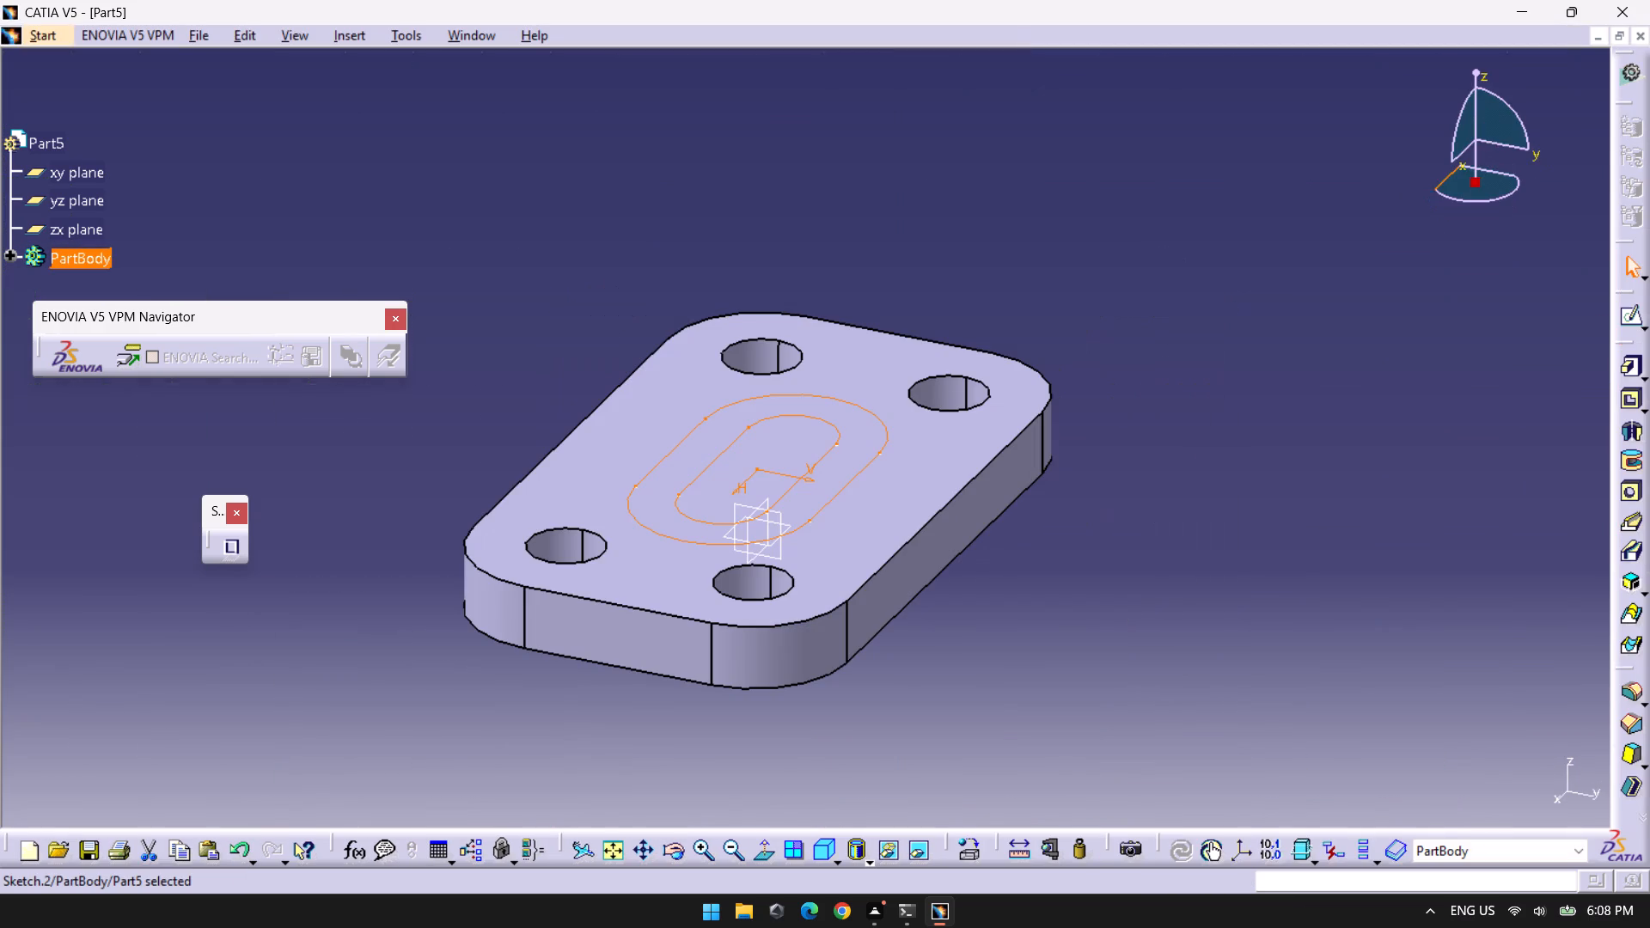
{"action": "left_click", "coordinate": [1625, 368]}
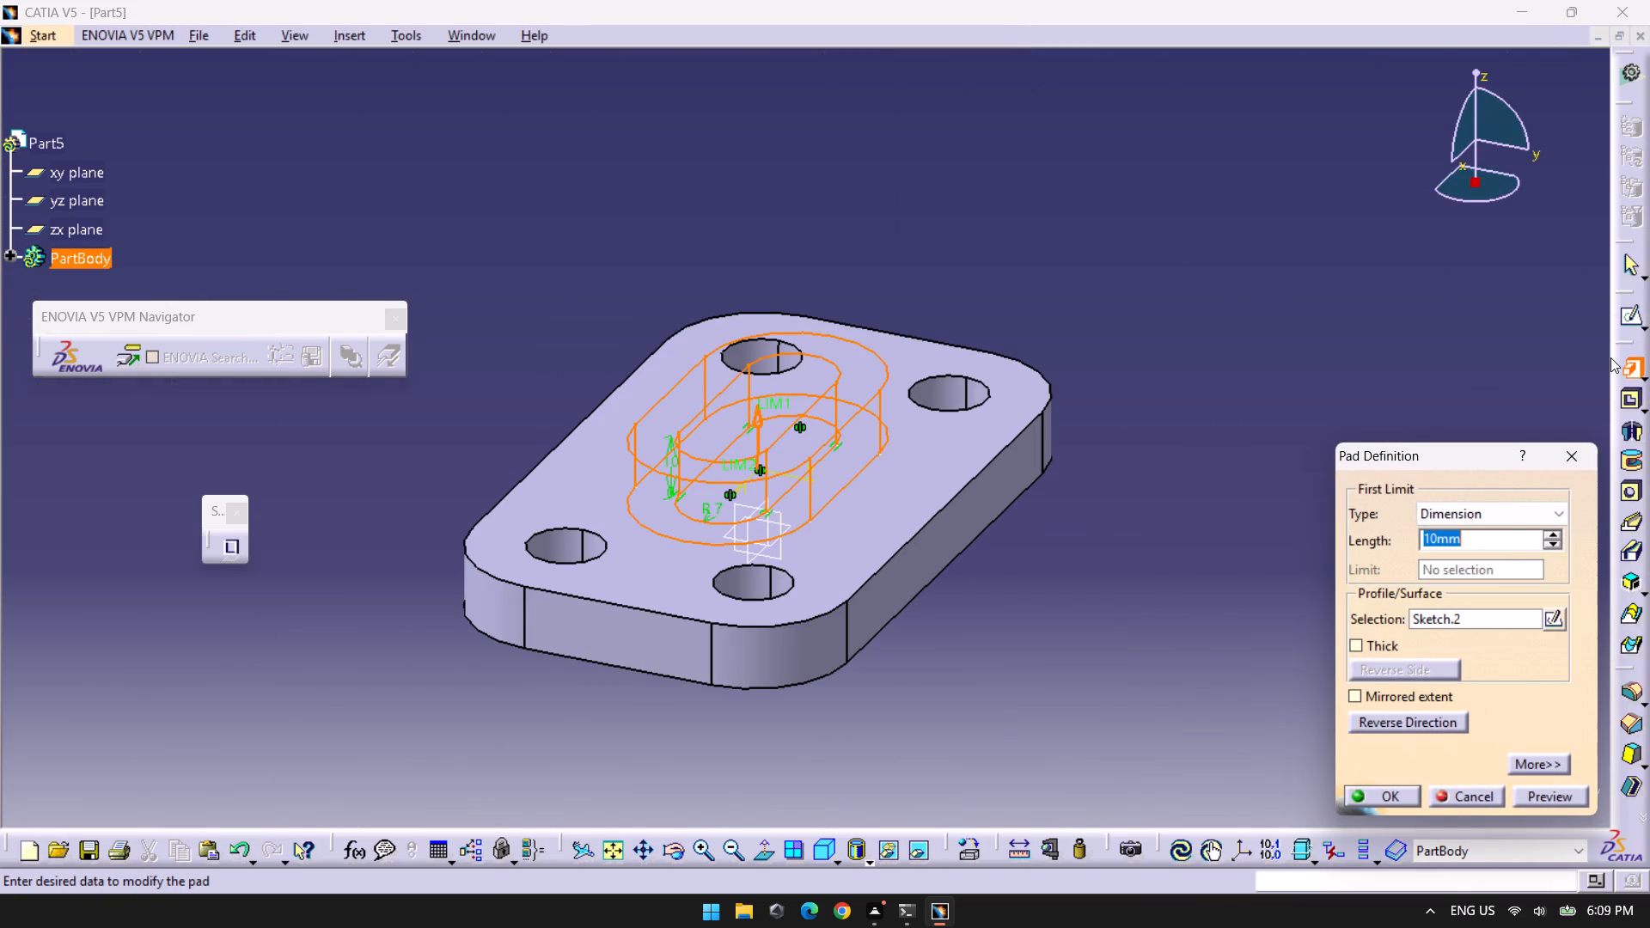
{"action": "type", "text": "20"}
{"action": "key", "text": "Return"}
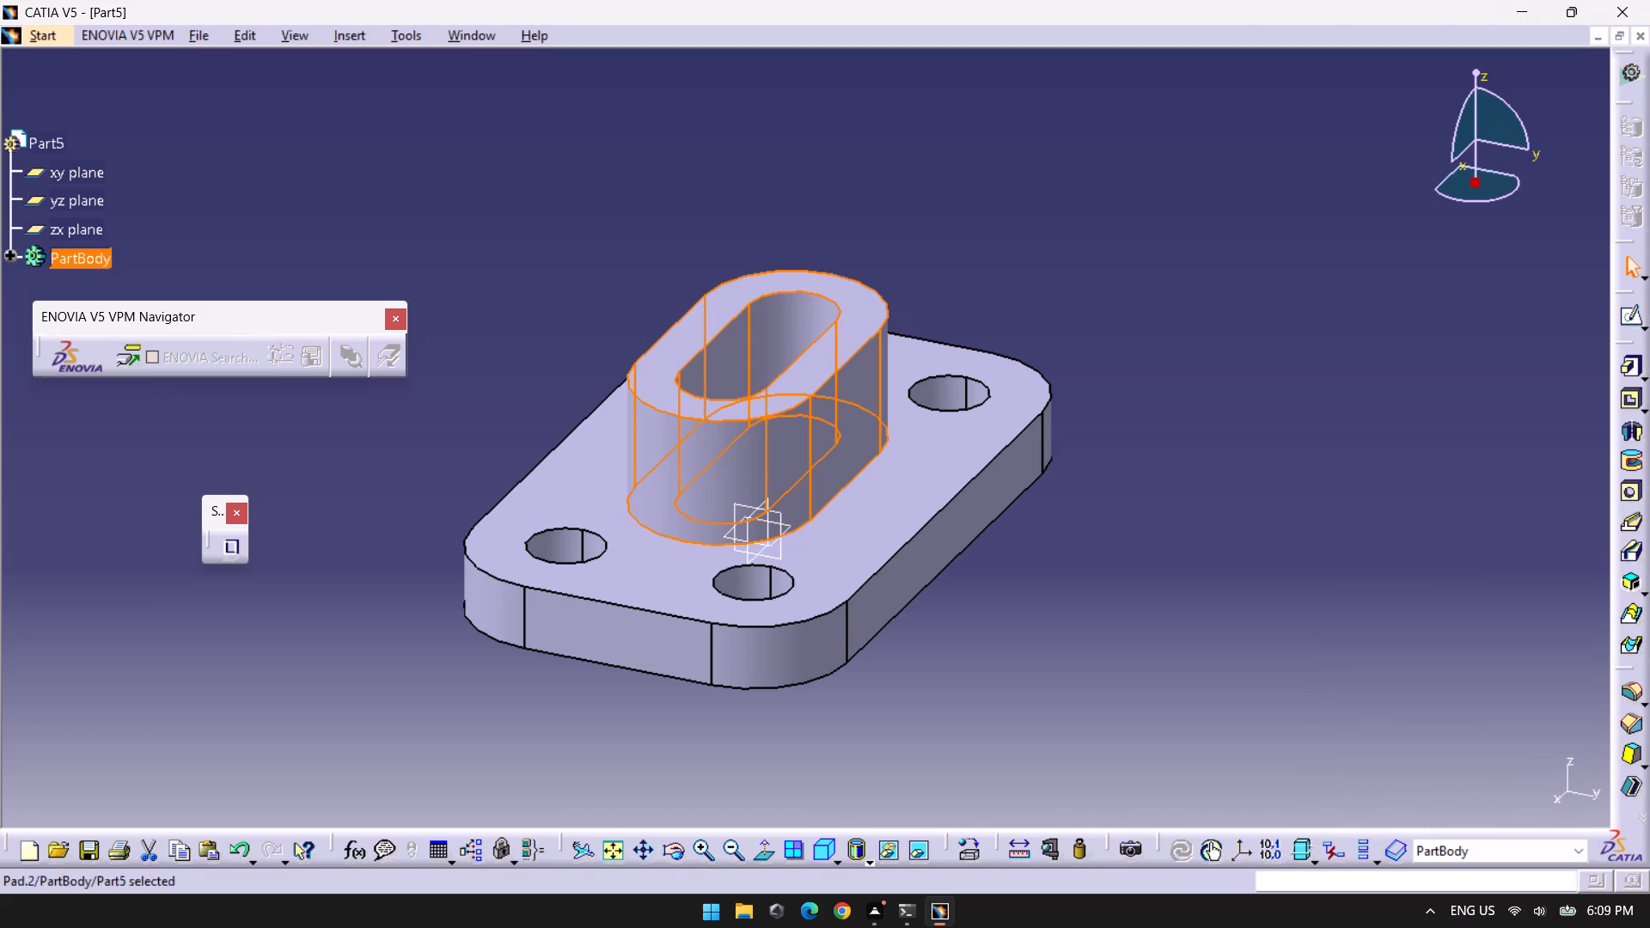
{"action": "left_click", "coordinate": [1266, 537]}
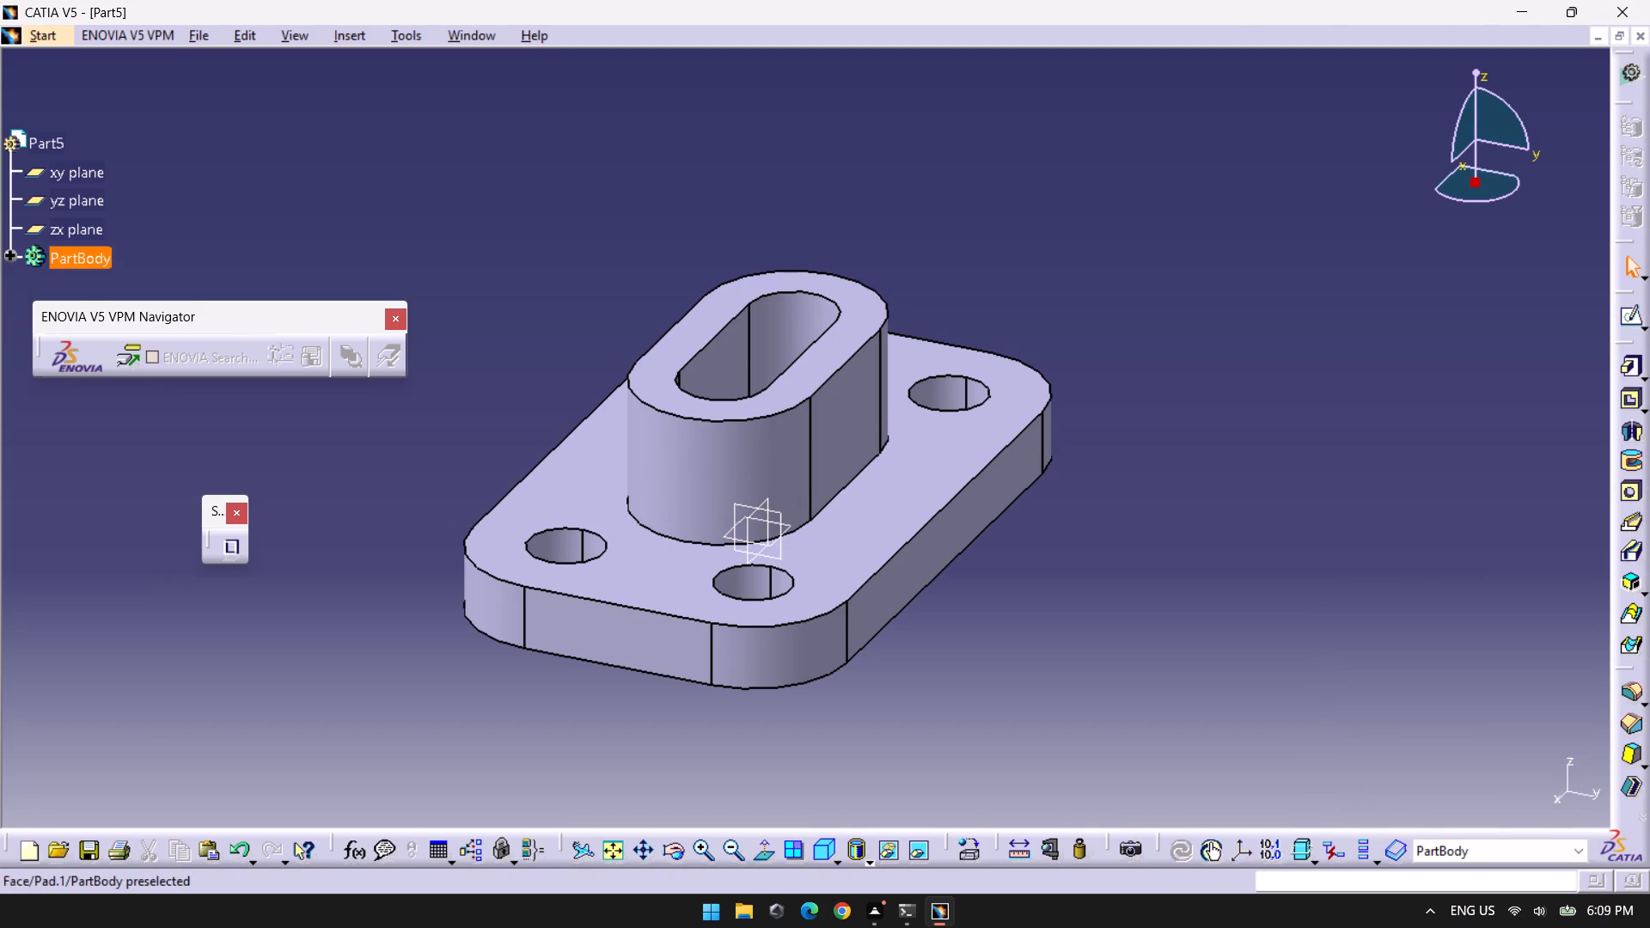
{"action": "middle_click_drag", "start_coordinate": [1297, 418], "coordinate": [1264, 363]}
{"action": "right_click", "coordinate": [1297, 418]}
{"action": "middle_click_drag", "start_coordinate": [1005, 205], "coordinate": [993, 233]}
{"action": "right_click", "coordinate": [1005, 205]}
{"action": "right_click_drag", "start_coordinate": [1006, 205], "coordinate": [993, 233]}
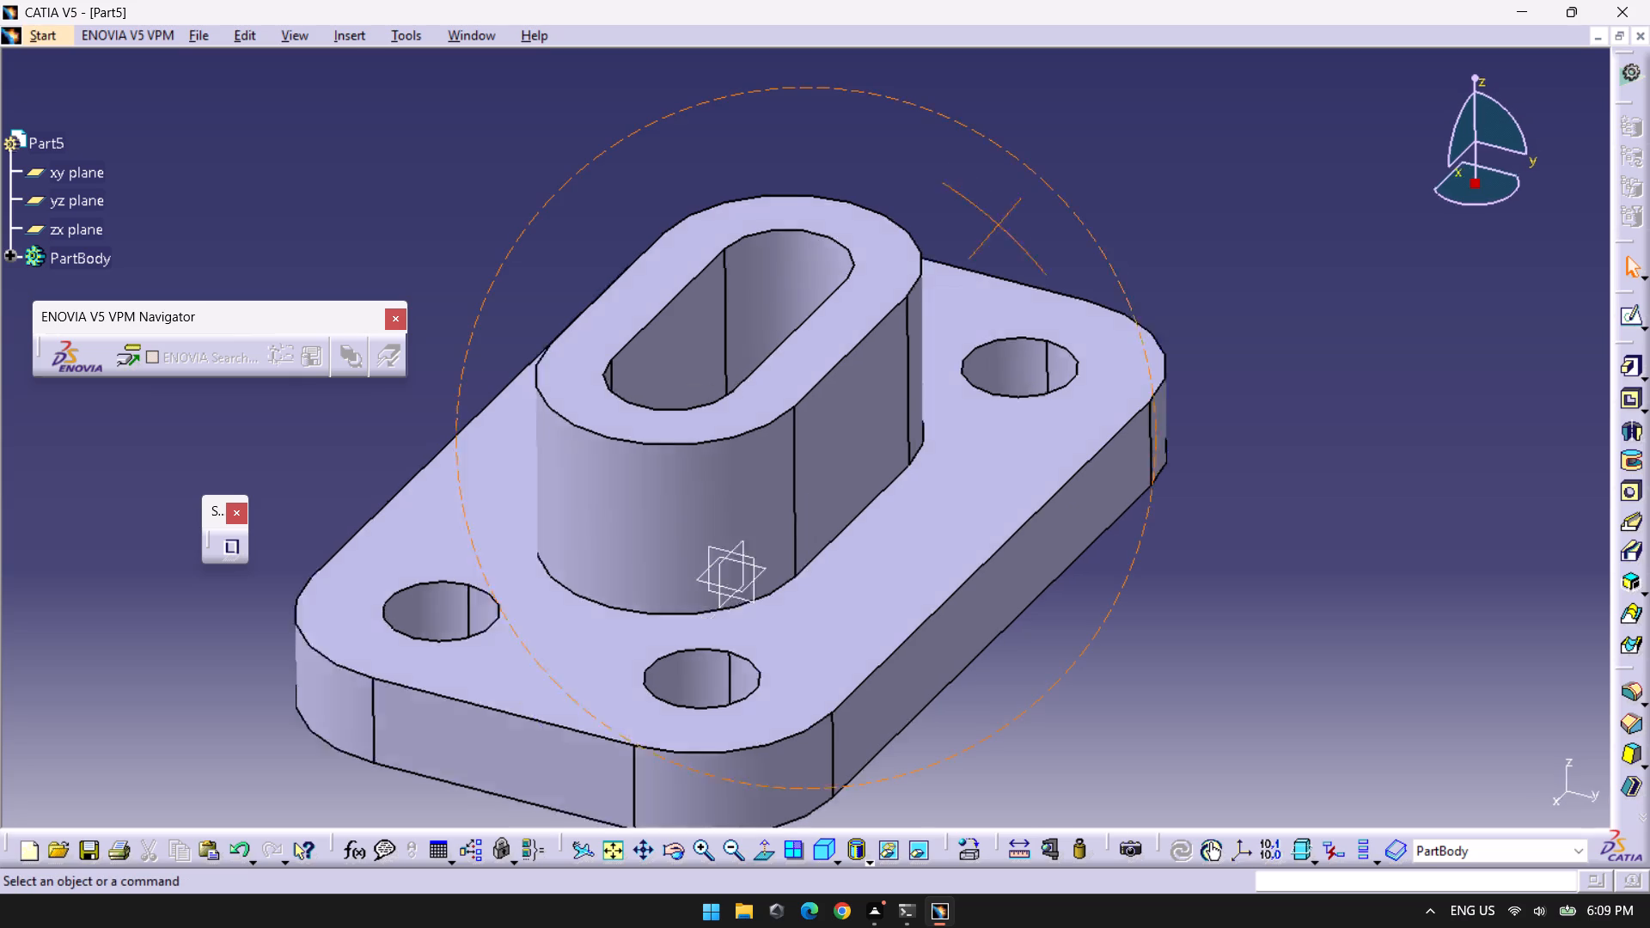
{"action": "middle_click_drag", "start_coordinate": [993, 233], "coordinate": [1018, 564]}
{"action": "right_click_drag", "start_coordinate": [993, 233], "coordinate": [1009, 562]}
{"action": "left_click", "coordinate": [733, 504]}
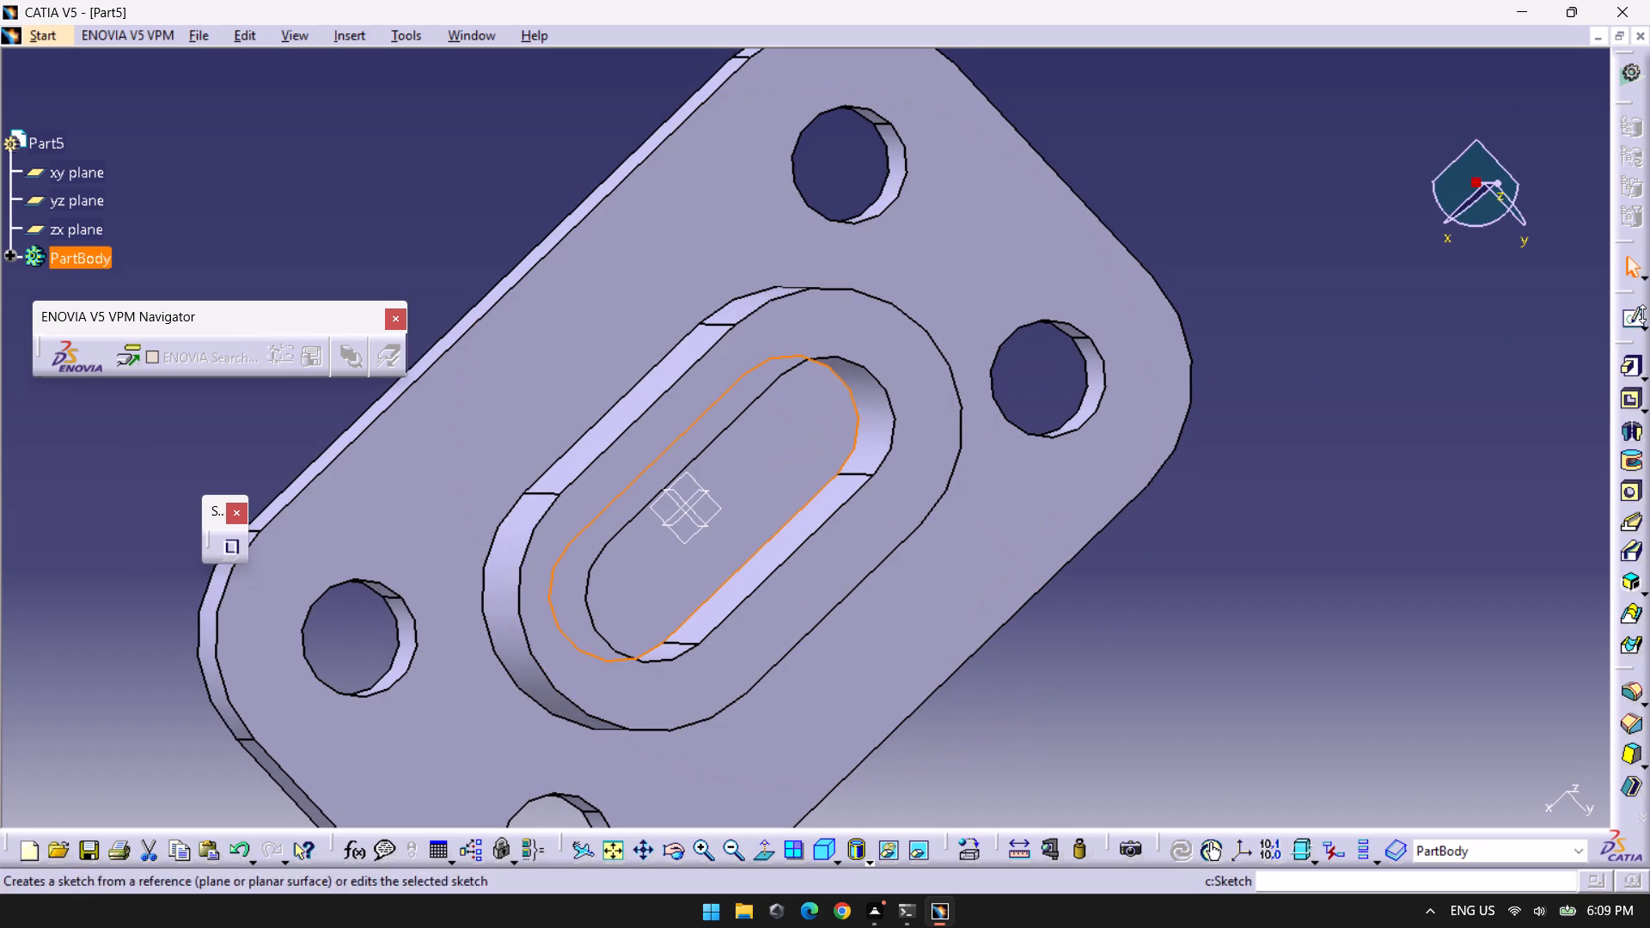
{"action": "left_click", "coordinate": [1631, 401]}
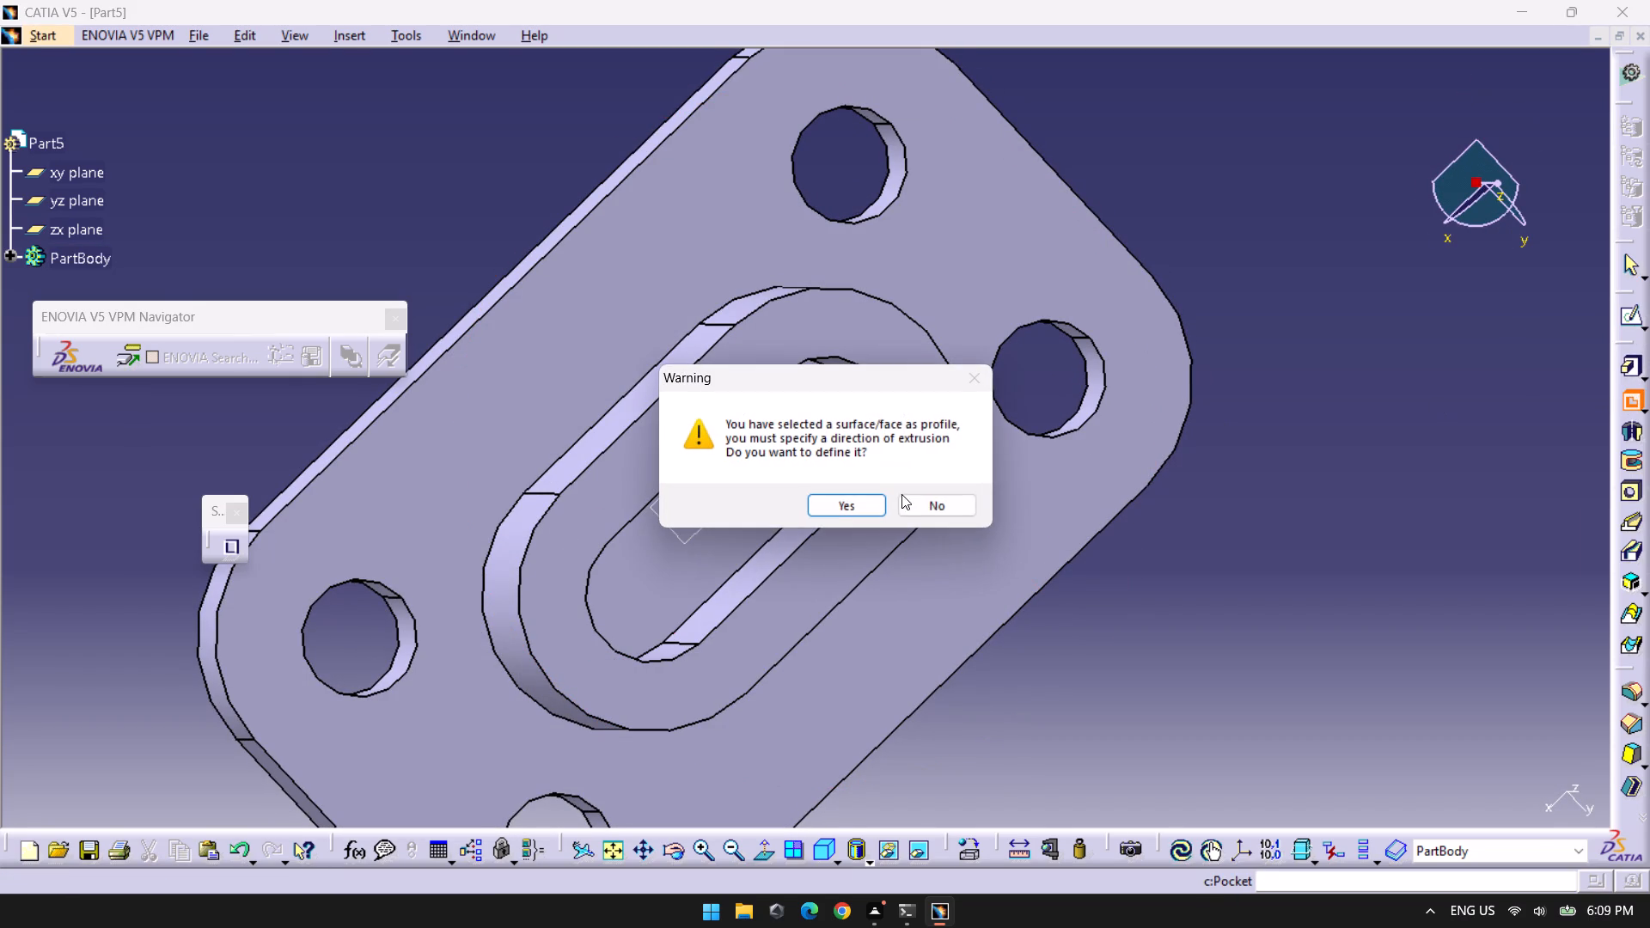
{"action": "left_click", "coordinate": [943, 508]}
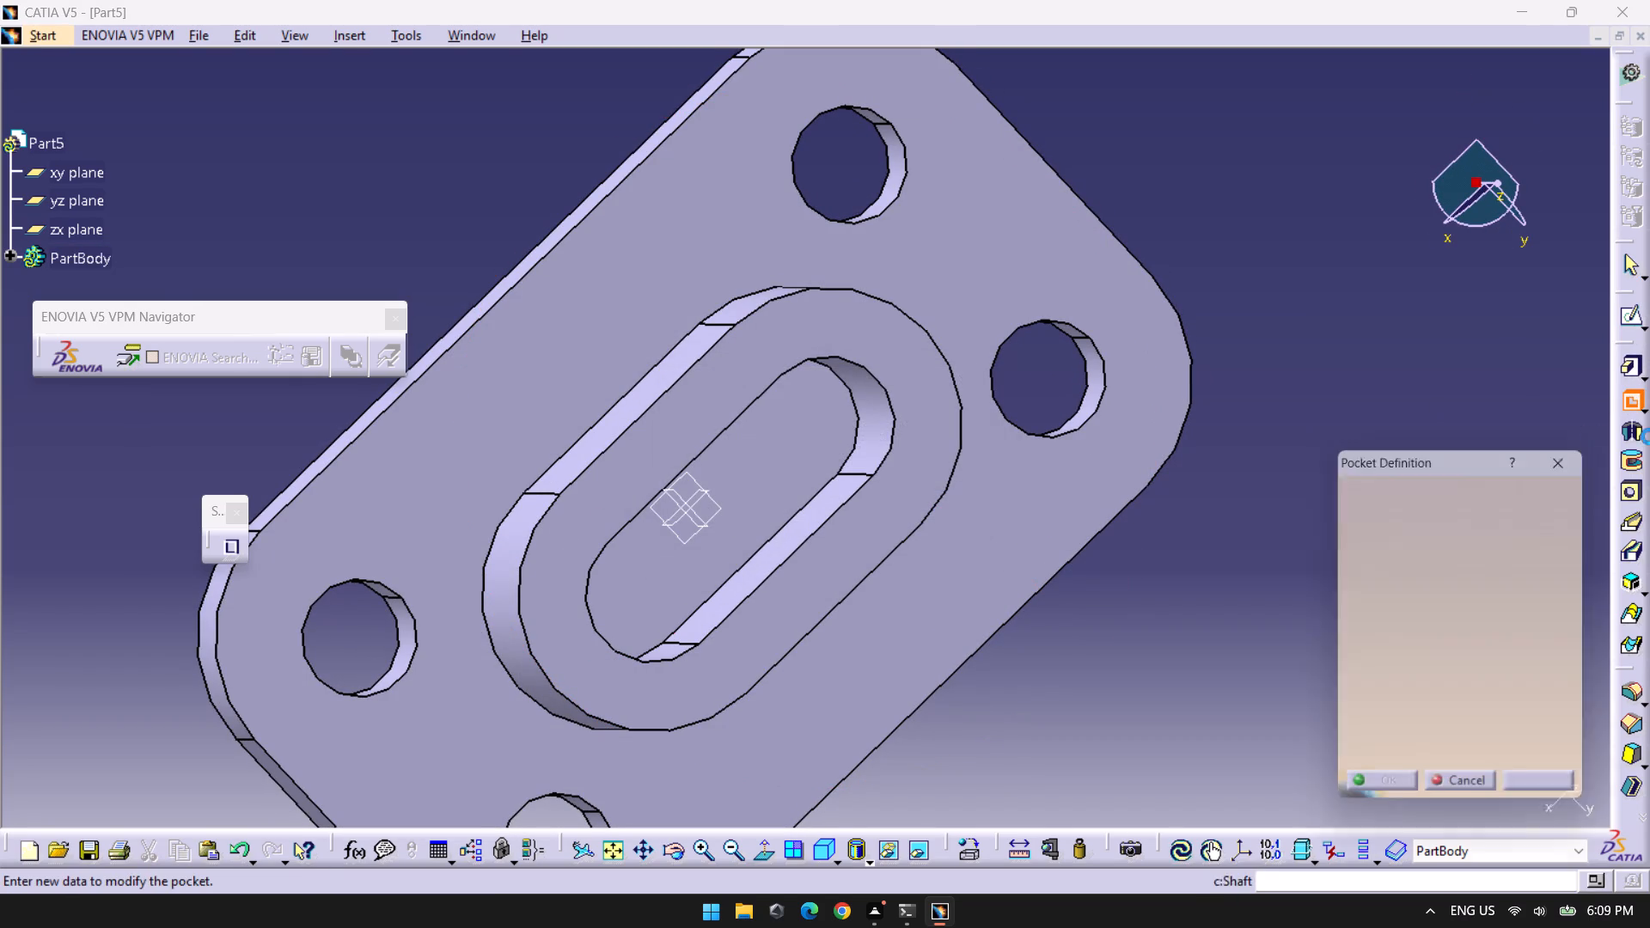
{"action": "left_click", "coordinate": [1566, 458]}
Open a new sketch on the long flat side face of the base plate.
{"action": "middle_click_drag", "start_coordinate": [1107, 684], "coordinate": [913, 435]}
{"action": "right_click_drag", "start_coordinate": [1107, 684], "coordinate": [913, 435]}
{"action": "left_click", "coordinate": [878, 534]}
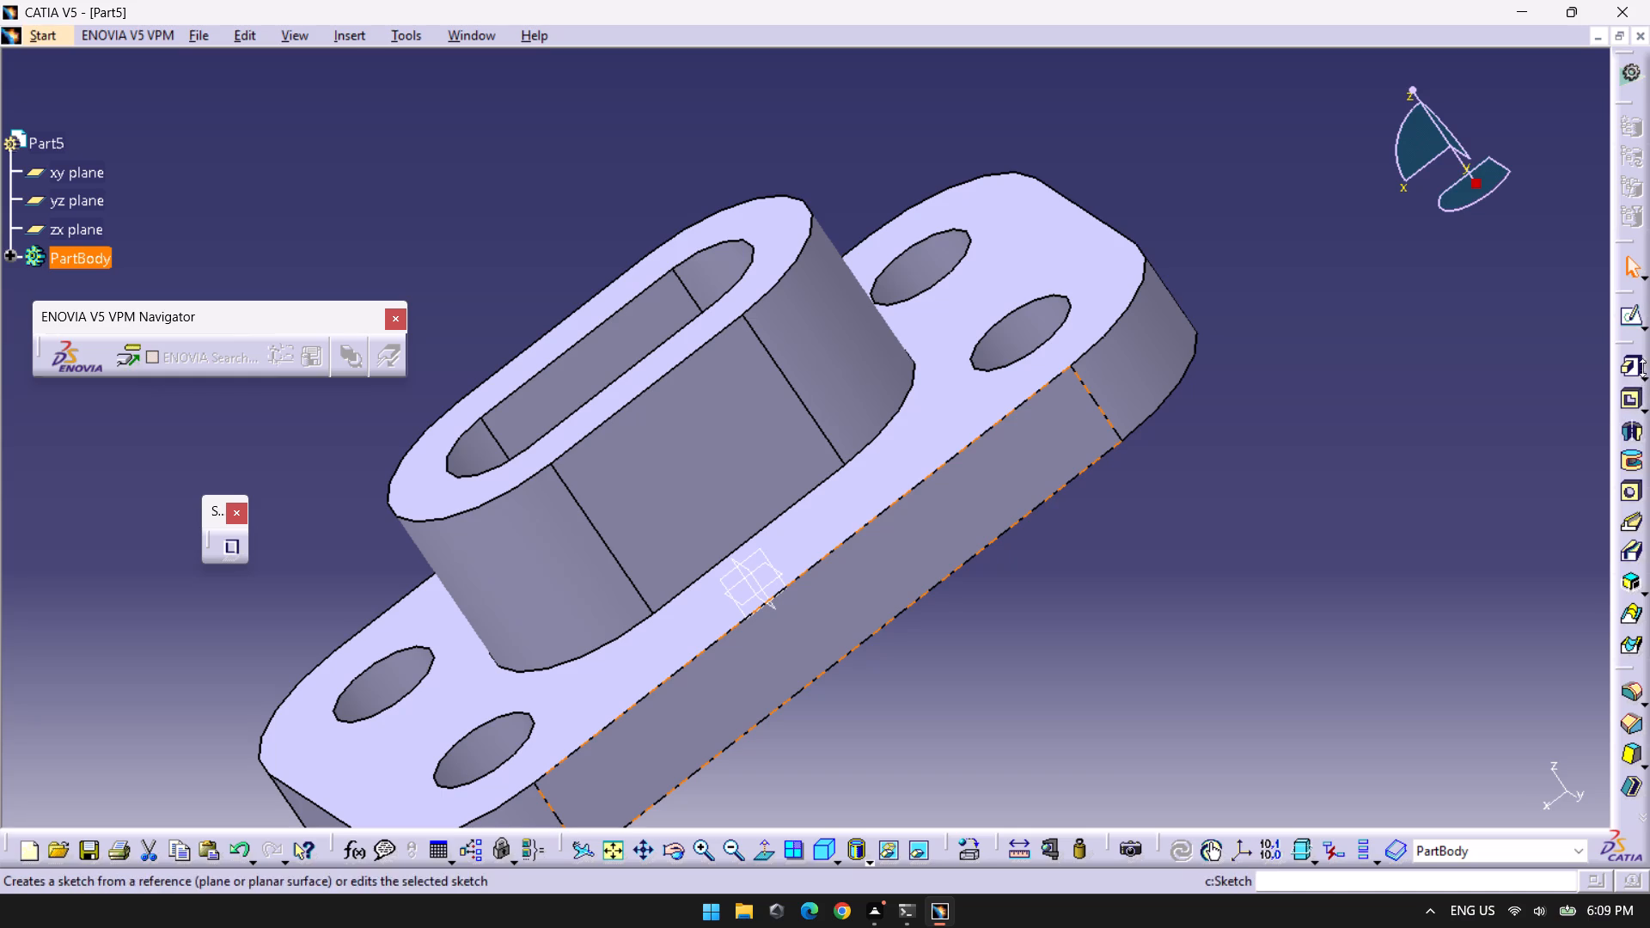
{"action": "left_click", "coordinate": [1632, 317]}
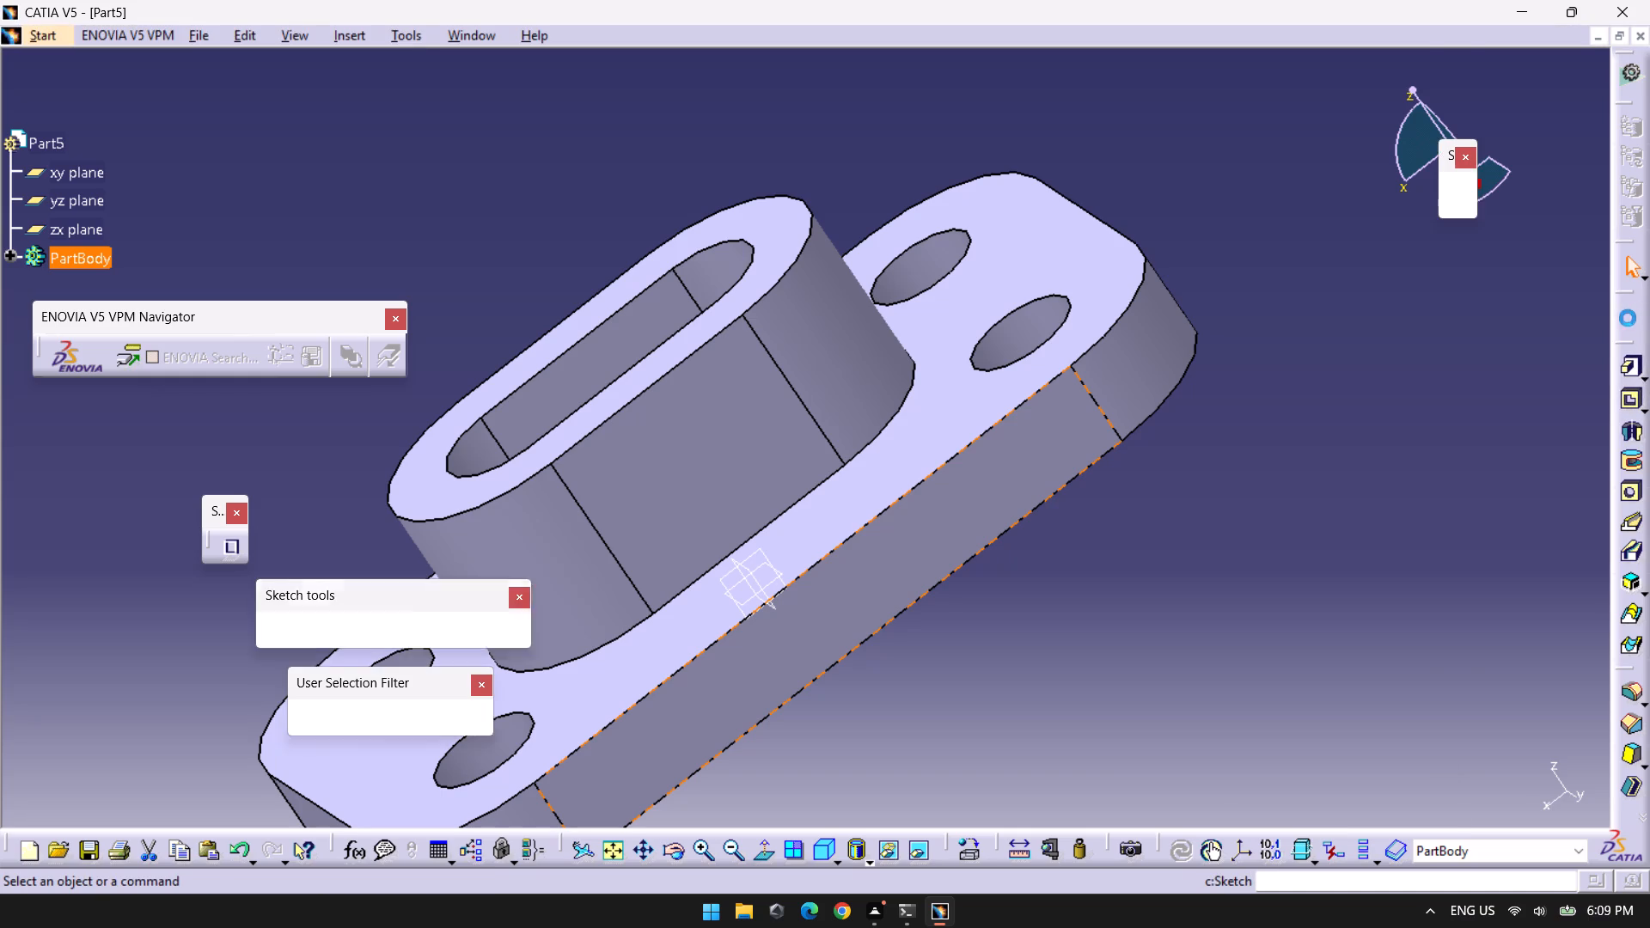
{"action": "middle_click_drag", "start_coordinate": [1111, 484], "coordinate": [1256, 434]}
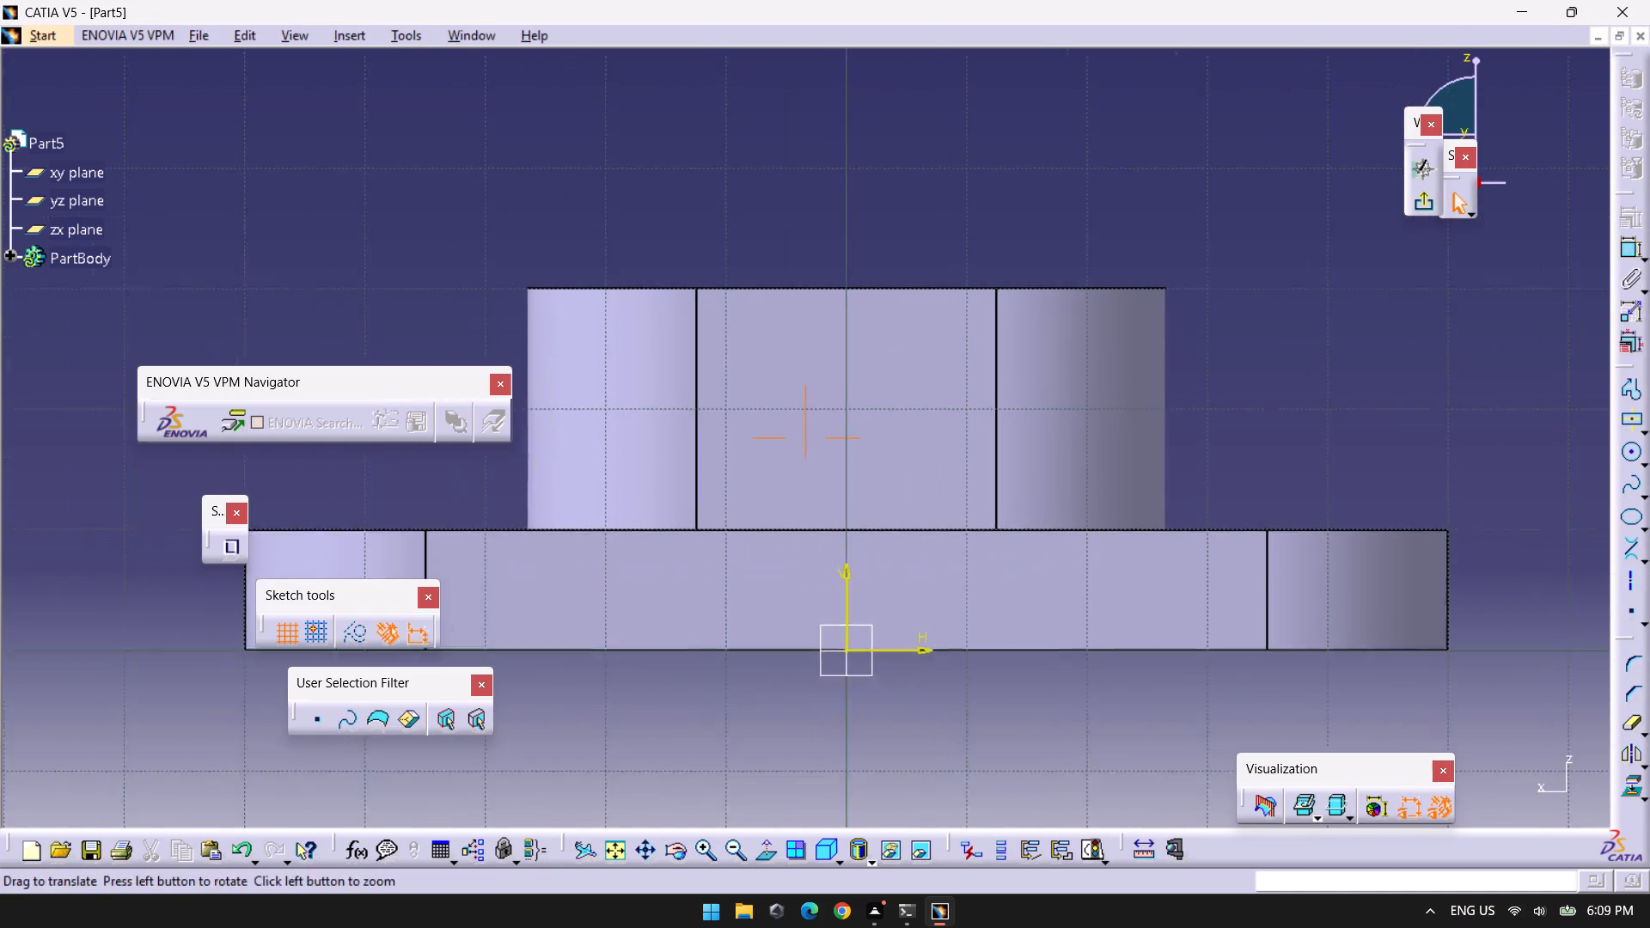
{"action": "middle_click_drag", "start_coordinate": [1256, 434], "coordinate": [1320, 393]}
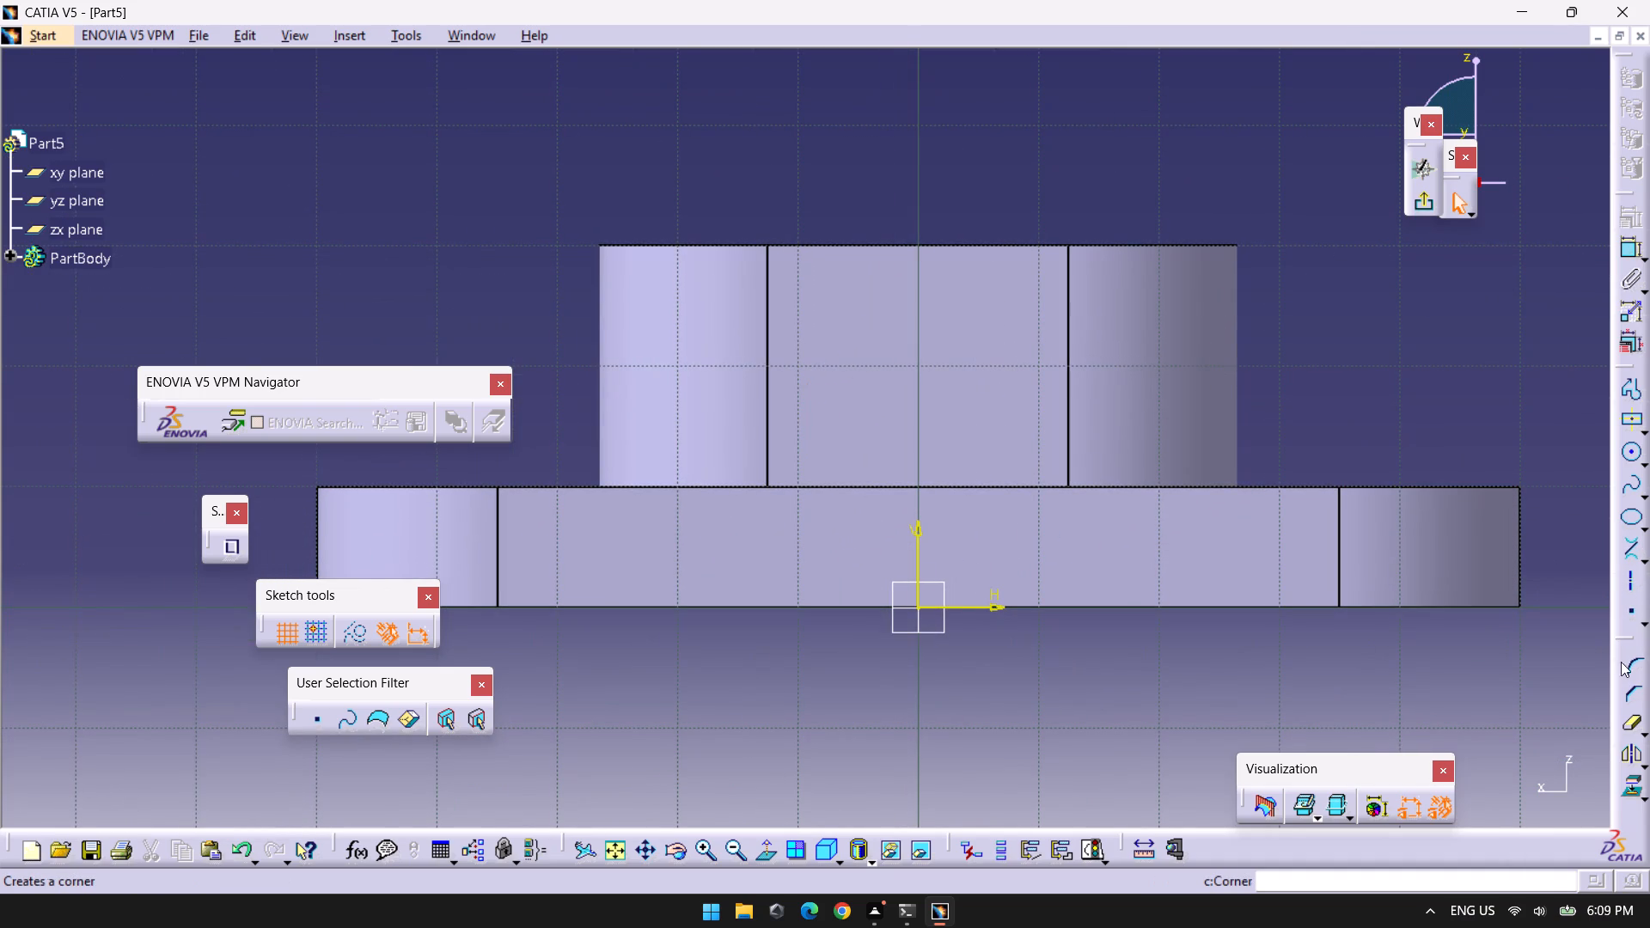
Draw a 17.5 mm horizontal line from the sketch origin along the plate's bottom edge in the positive H direction.
{"action": "left_click", "coordinate": [1645, 554]}
{"action": "left_click", "coordinate": [1508, 577]}
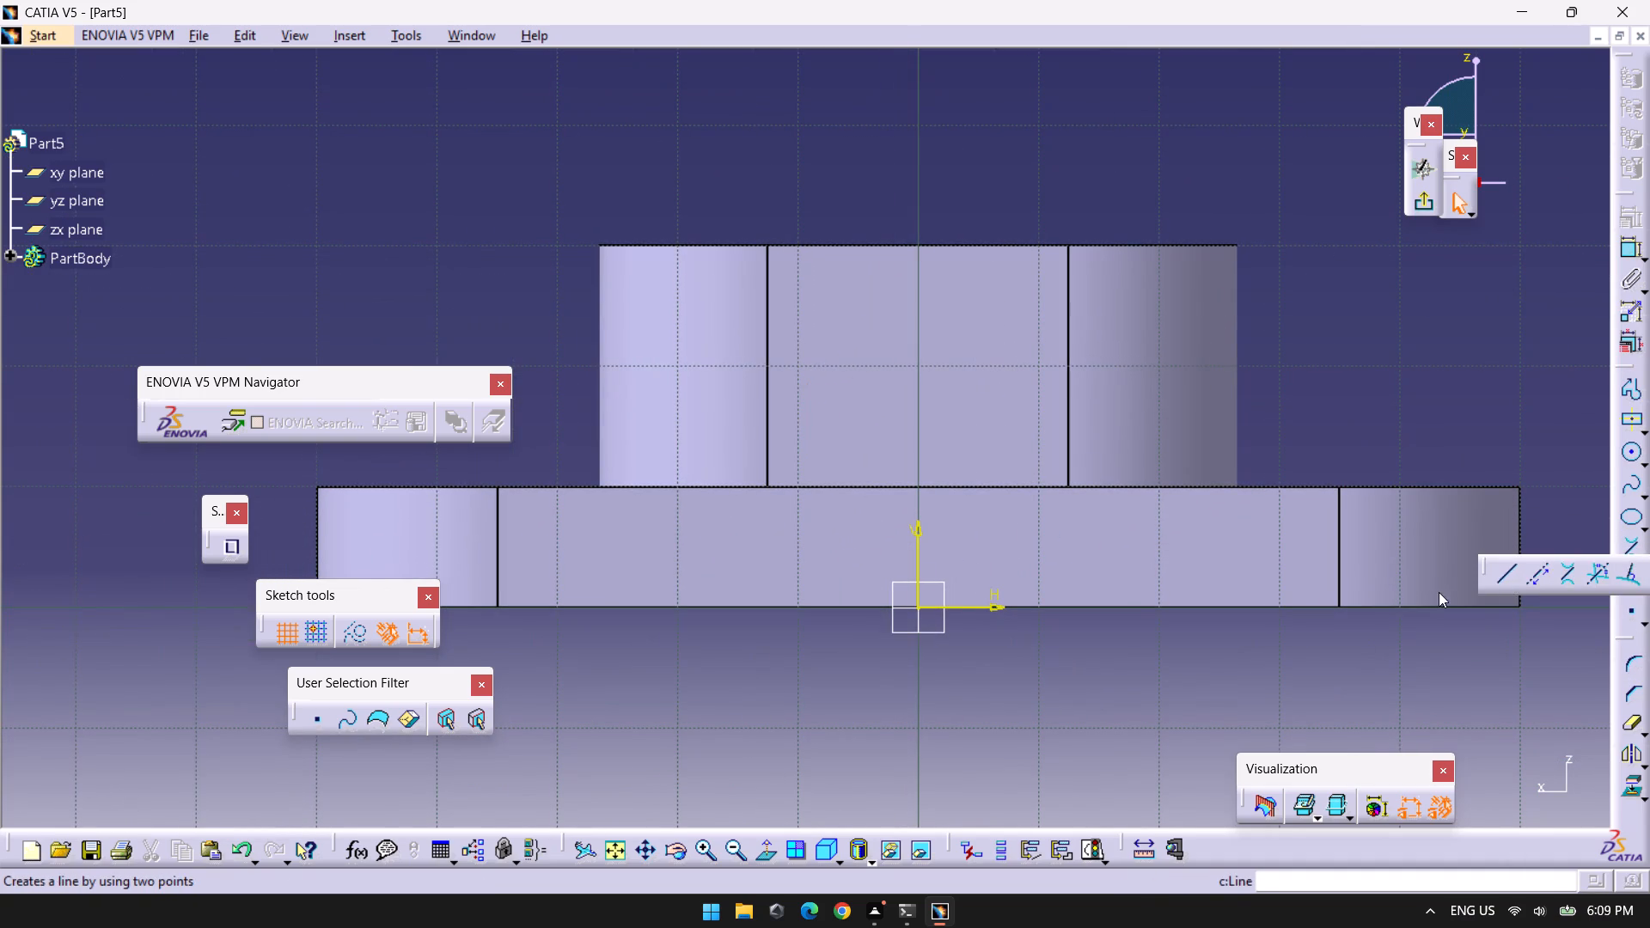
{"action": "middle_click_drag", "start_coordinate": [938, 491], "coordinate": [939, 363]}
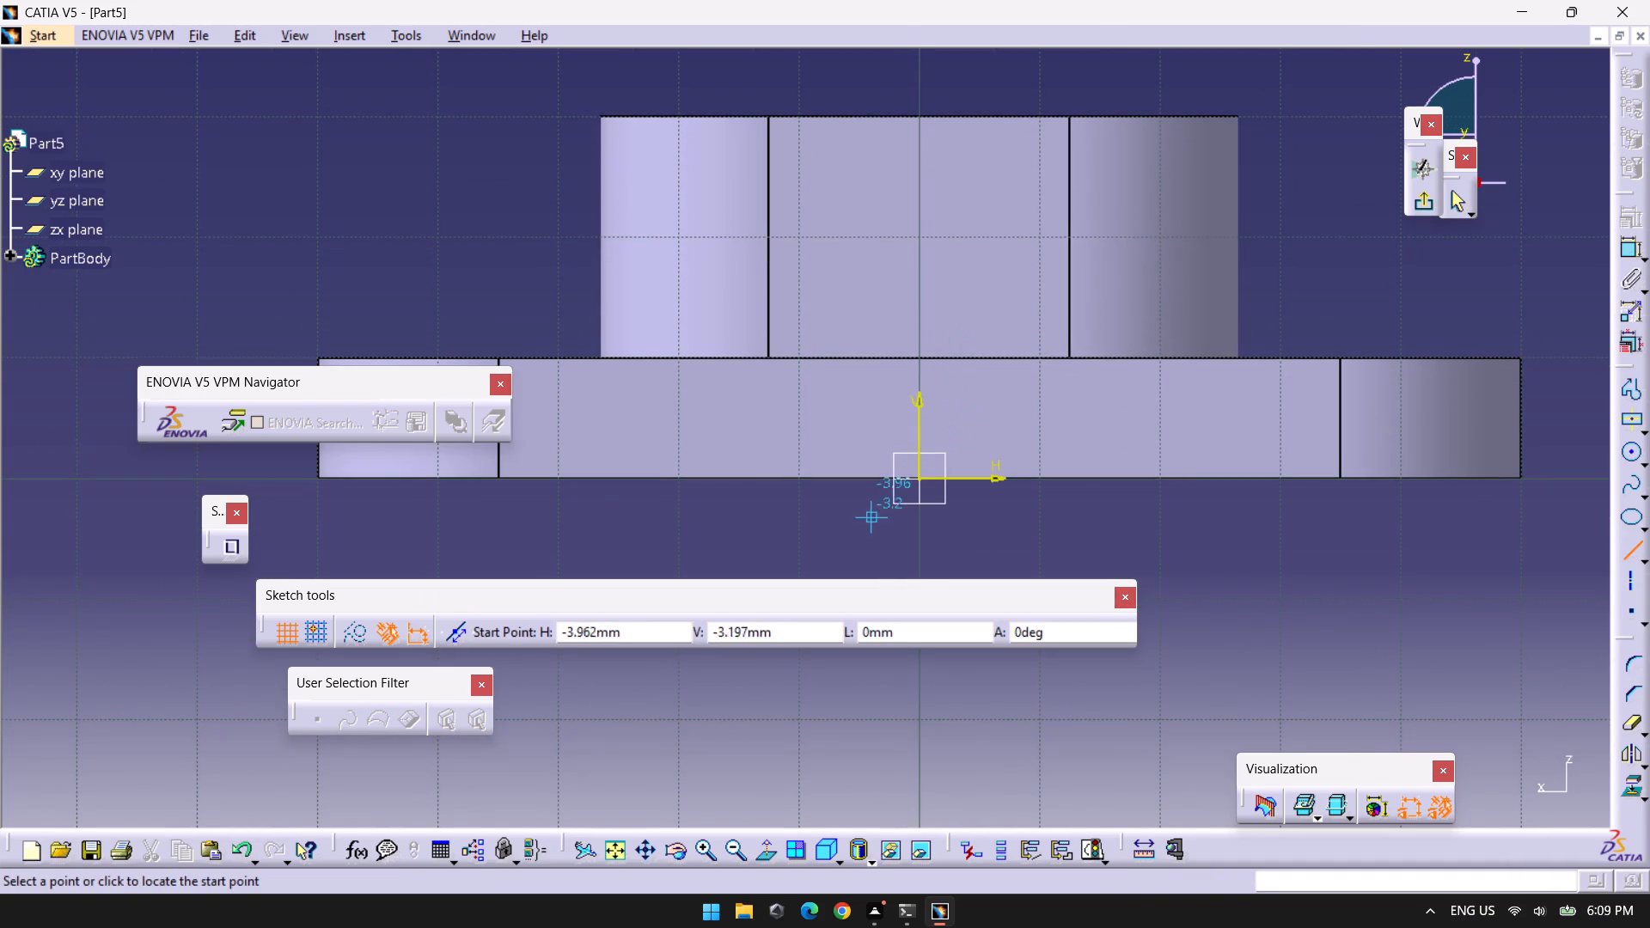
{"action": "left_click", "coordinate": [920, 476]}
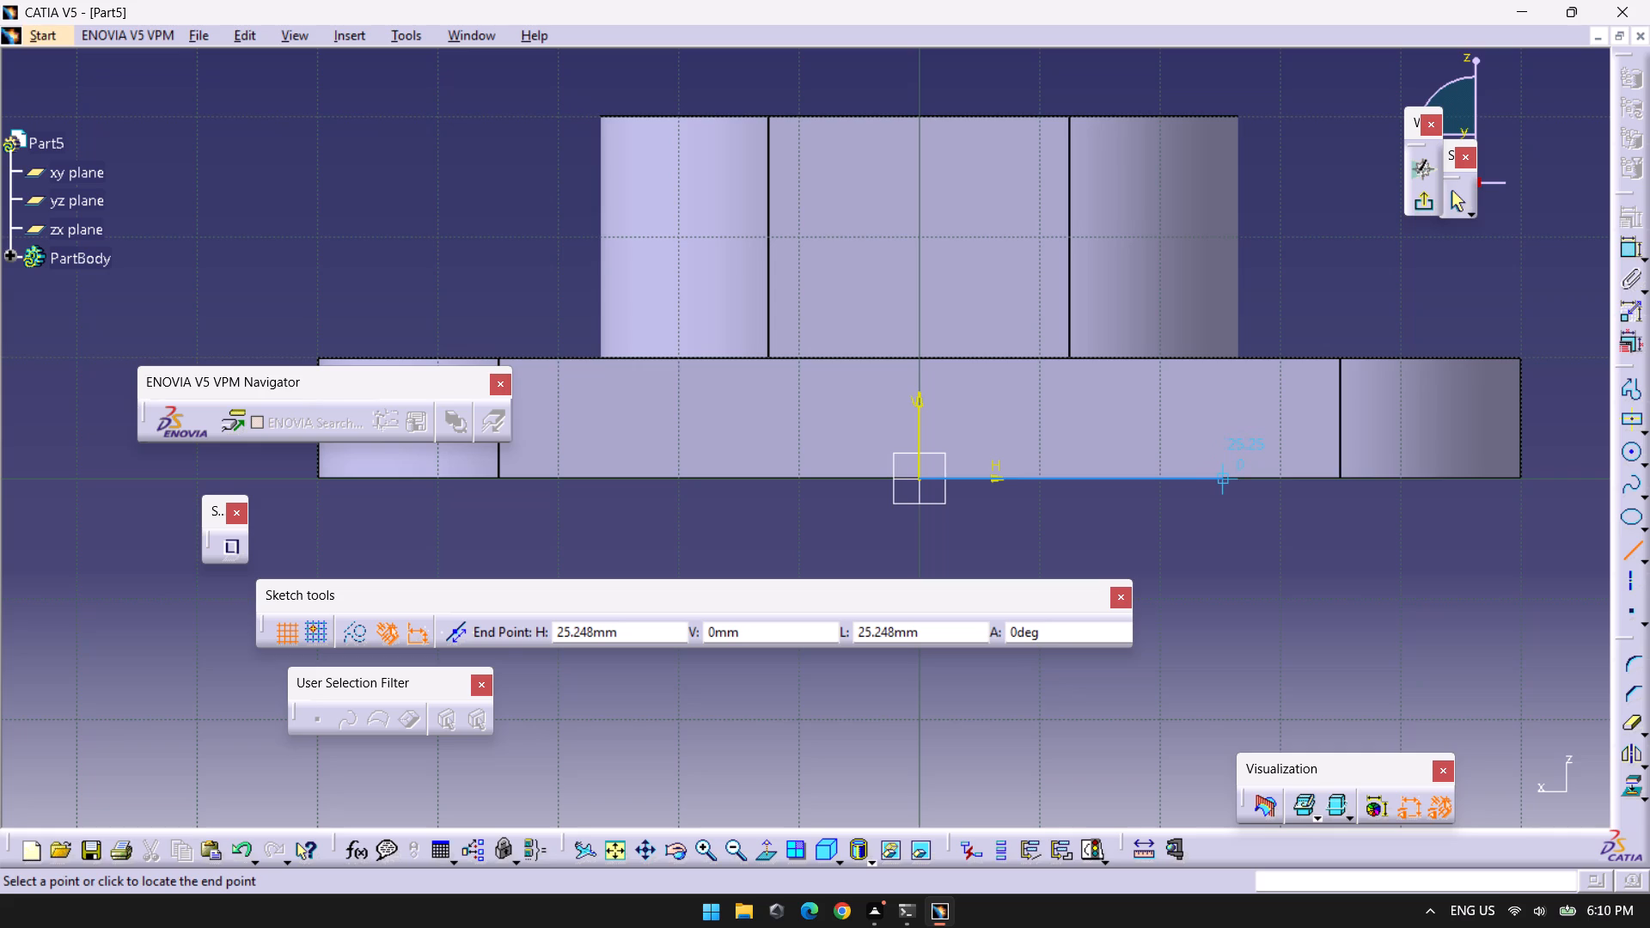
{"action": "key", "text": "Tab"}
{"action": "key", "text": "Tab"}
{"action": "key", "text": "Tab"}
{"action": "type", "text": "17.5"}
{"action": "key", "text": "Return"}
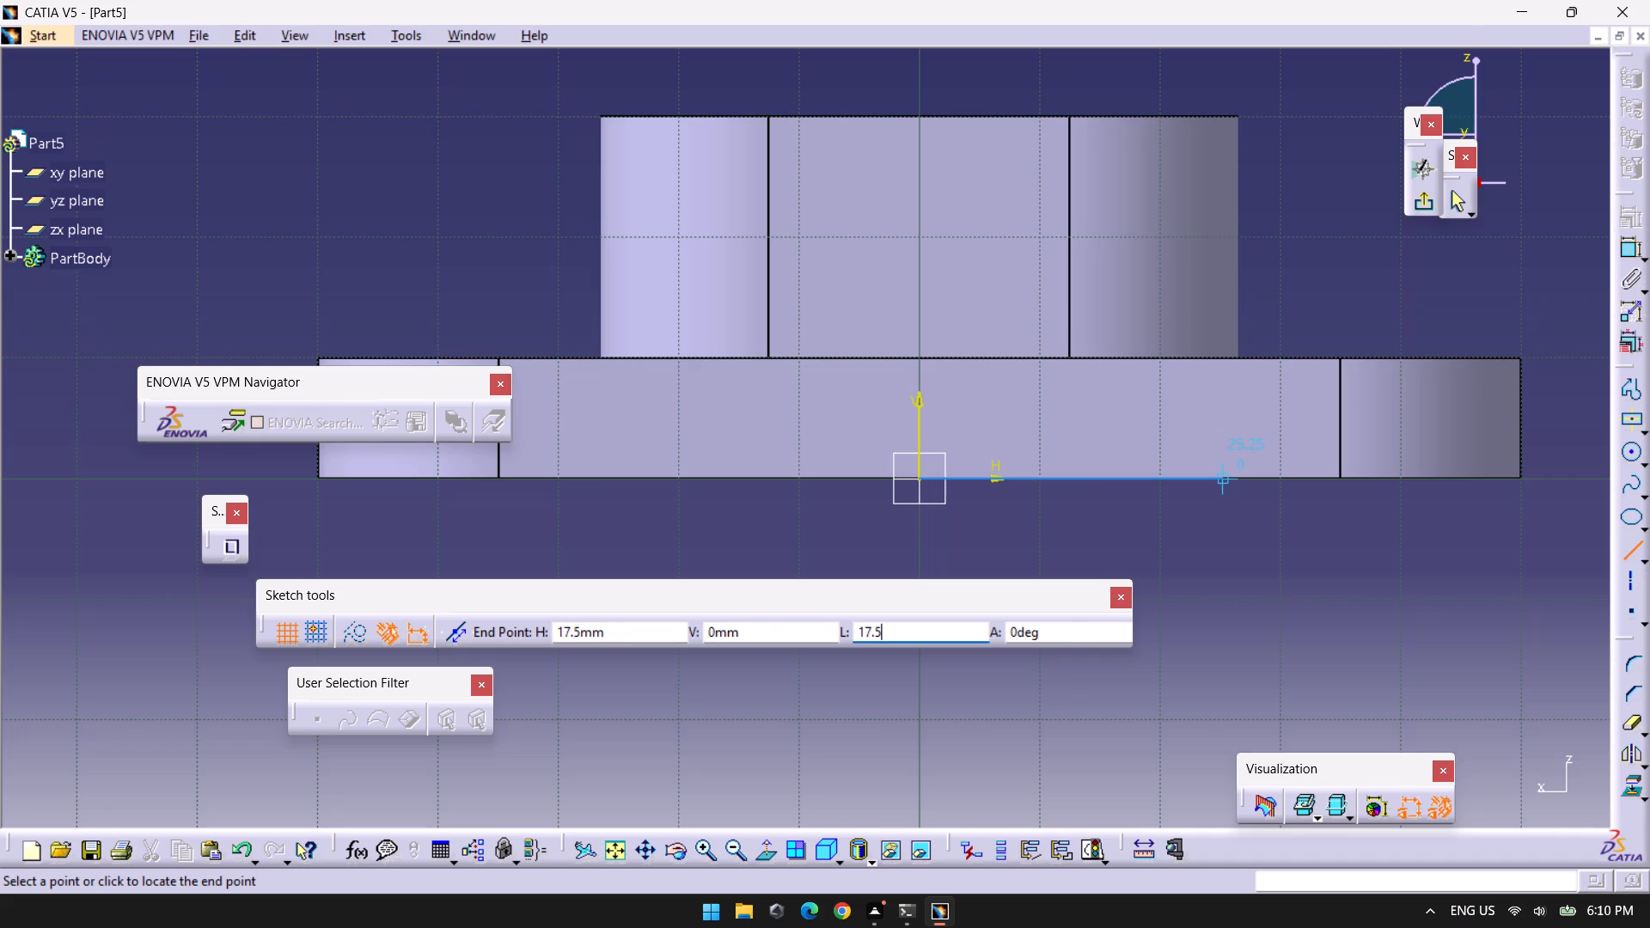
{"action": "left_click", "coordinate": [1223, 476]}
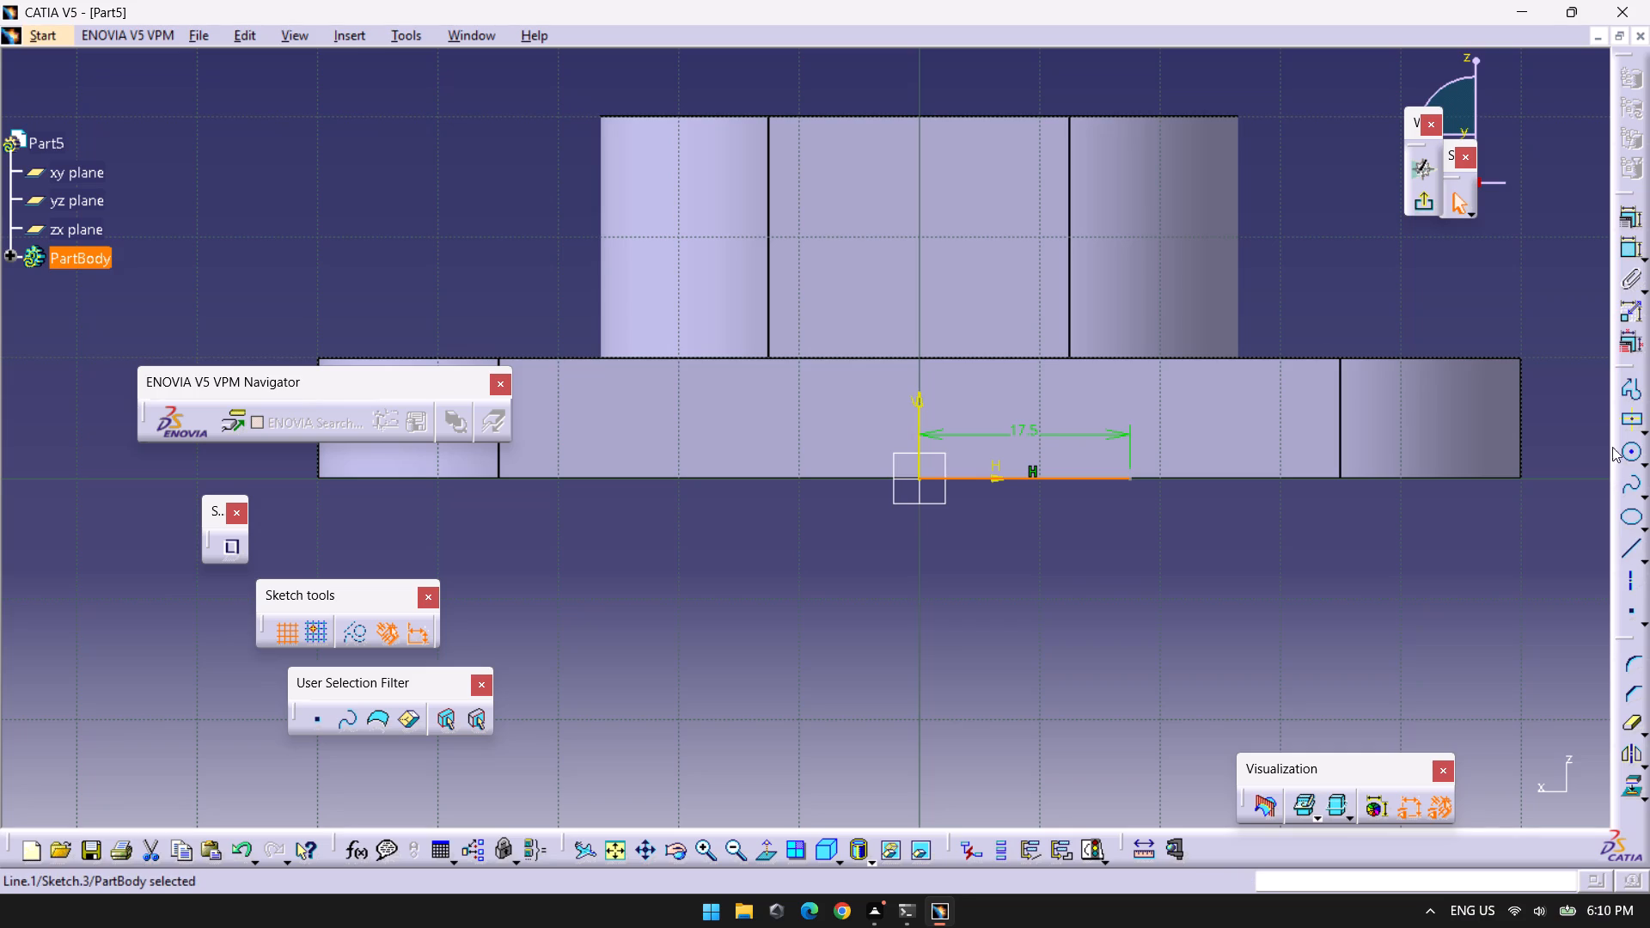
Draw a 5 mm vertical line upward from the outer end of the 17.5 mm line.
{"action": "left_click", "coordinate": [1630, 548]}
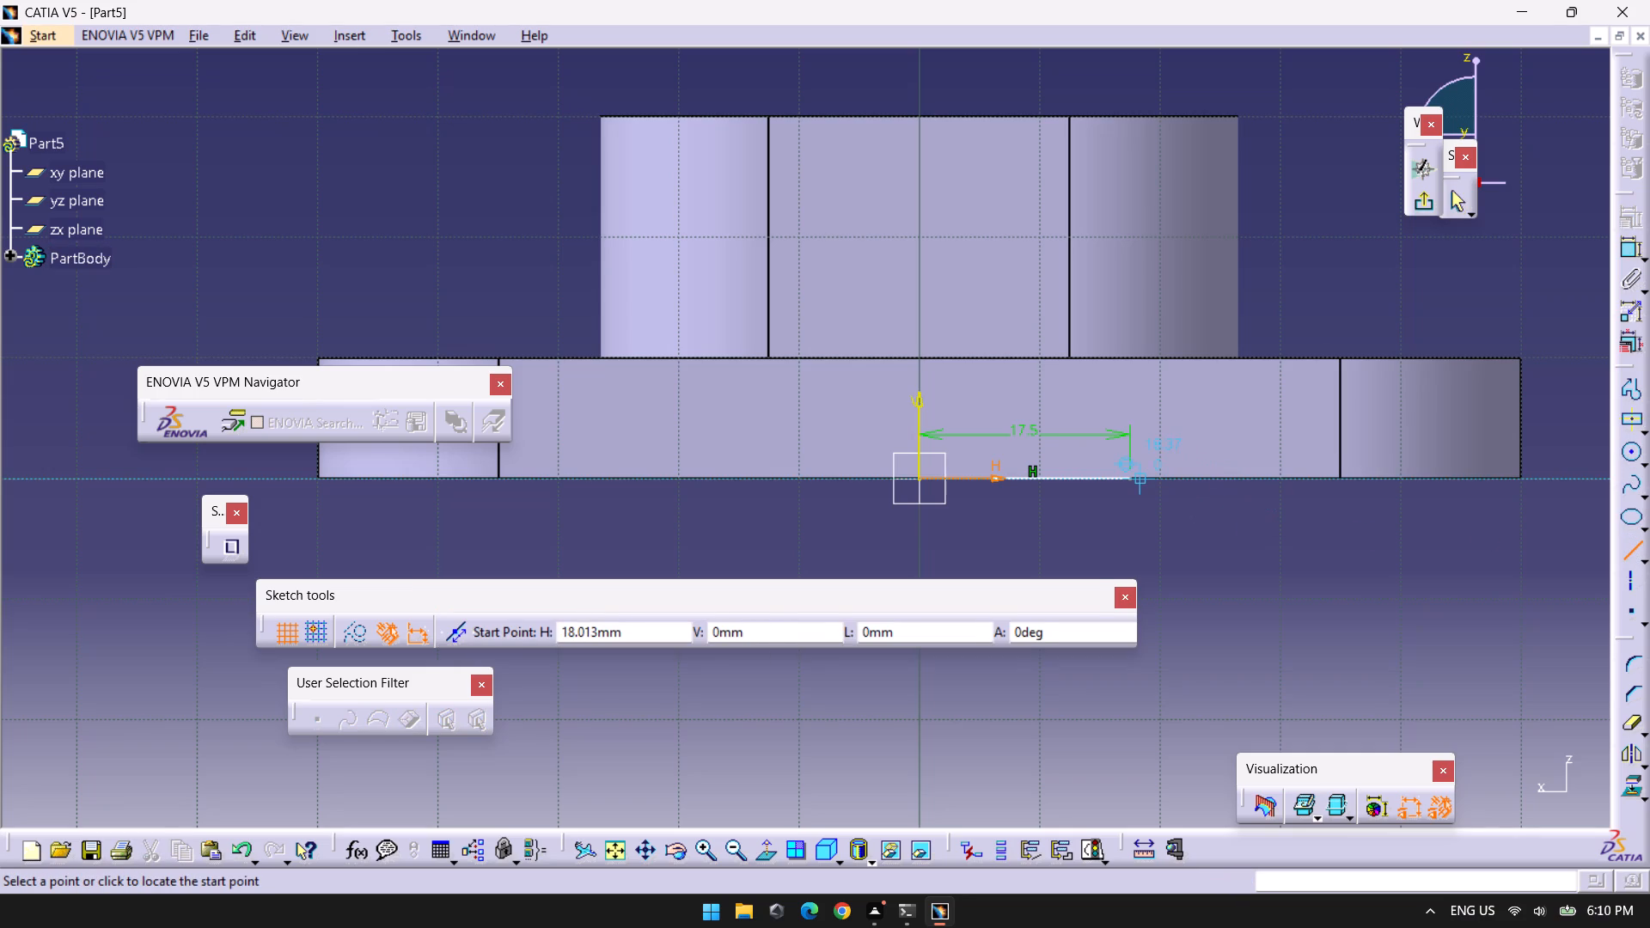
{"action": "left_click", "coordinate": [1128, 476]}
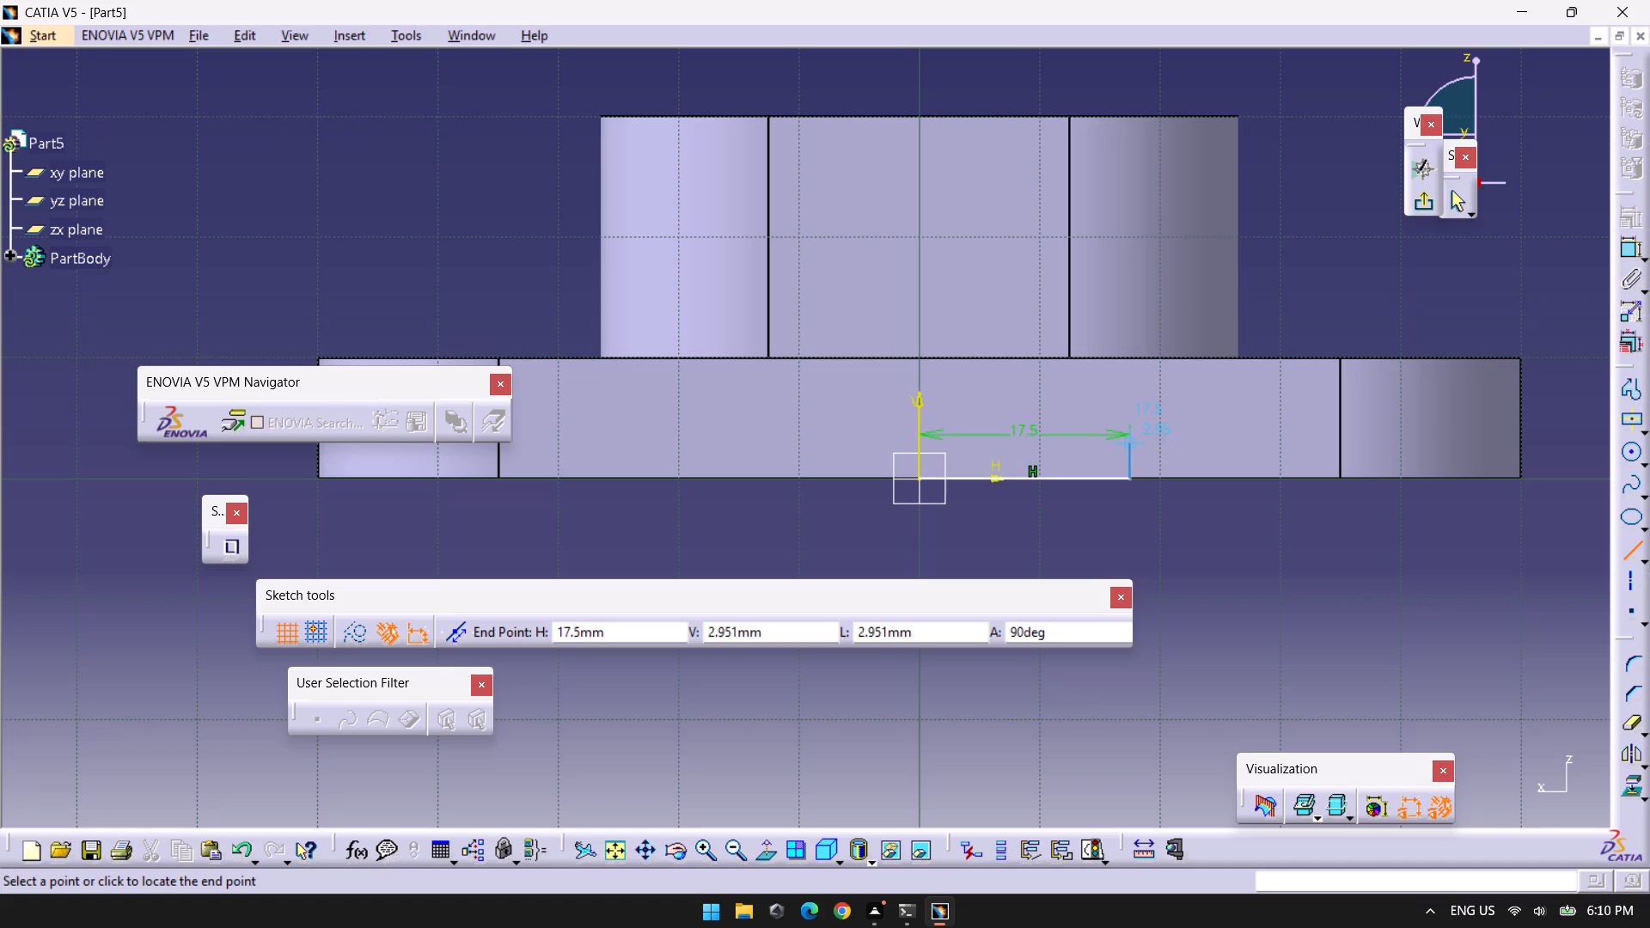
{"action": "key", "text": "Tab"}
{"action": "key", "text": "Tab"}
{"action": "key", "text": "Tab"}
{"action": "key", "text": "5"}
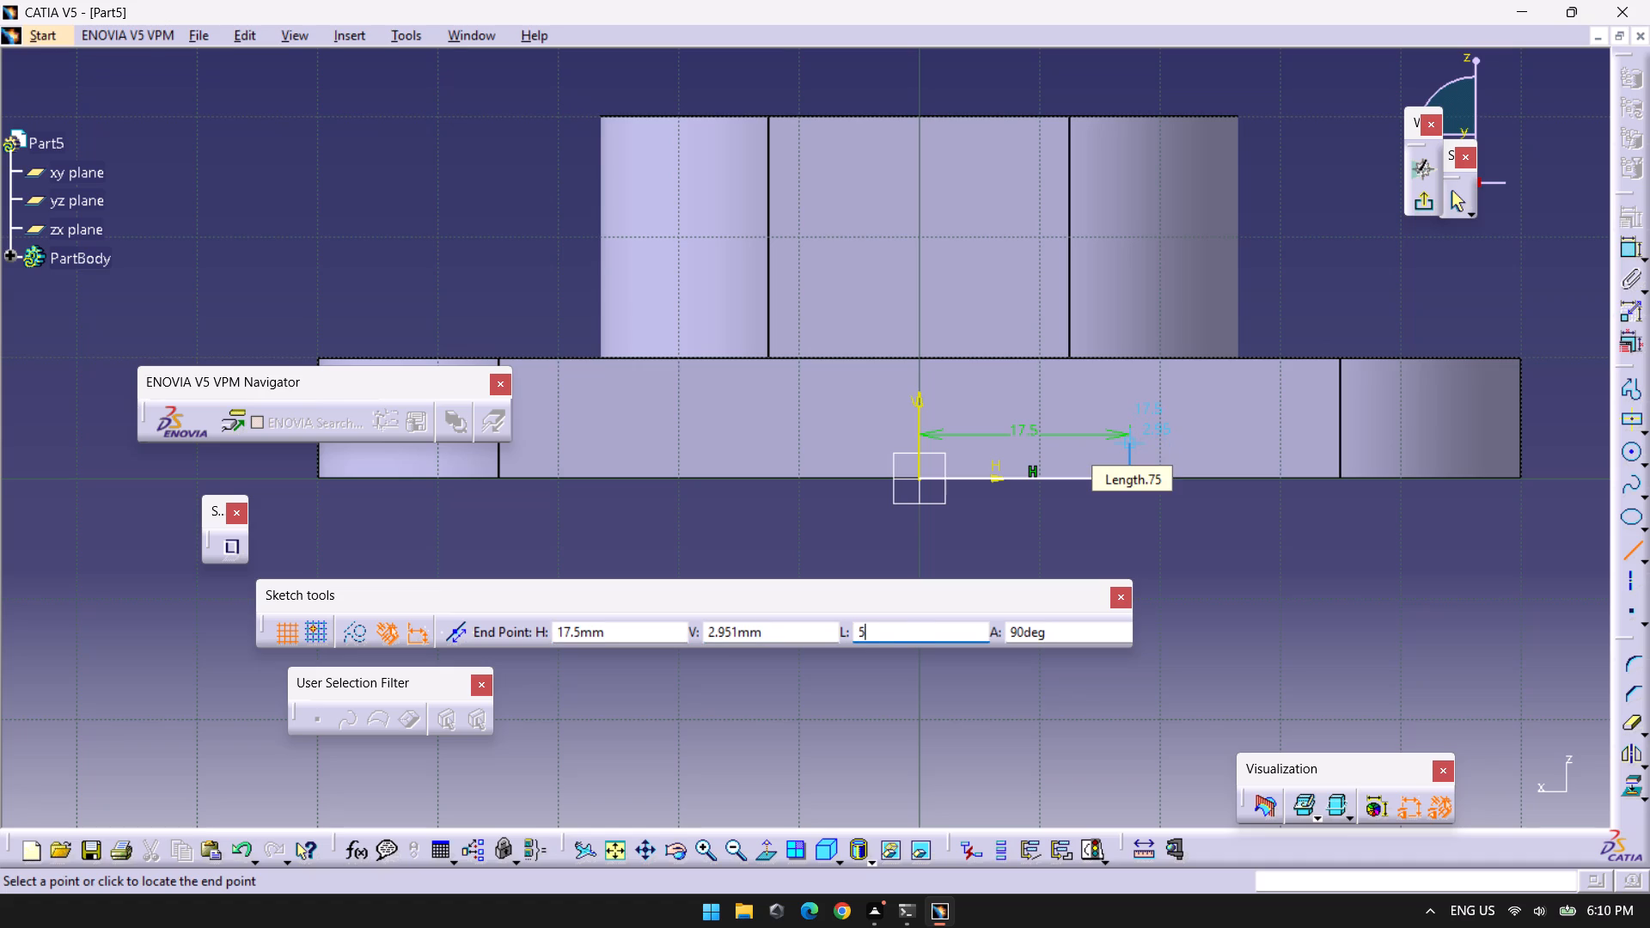
{"action": "key", "text": "Return"}
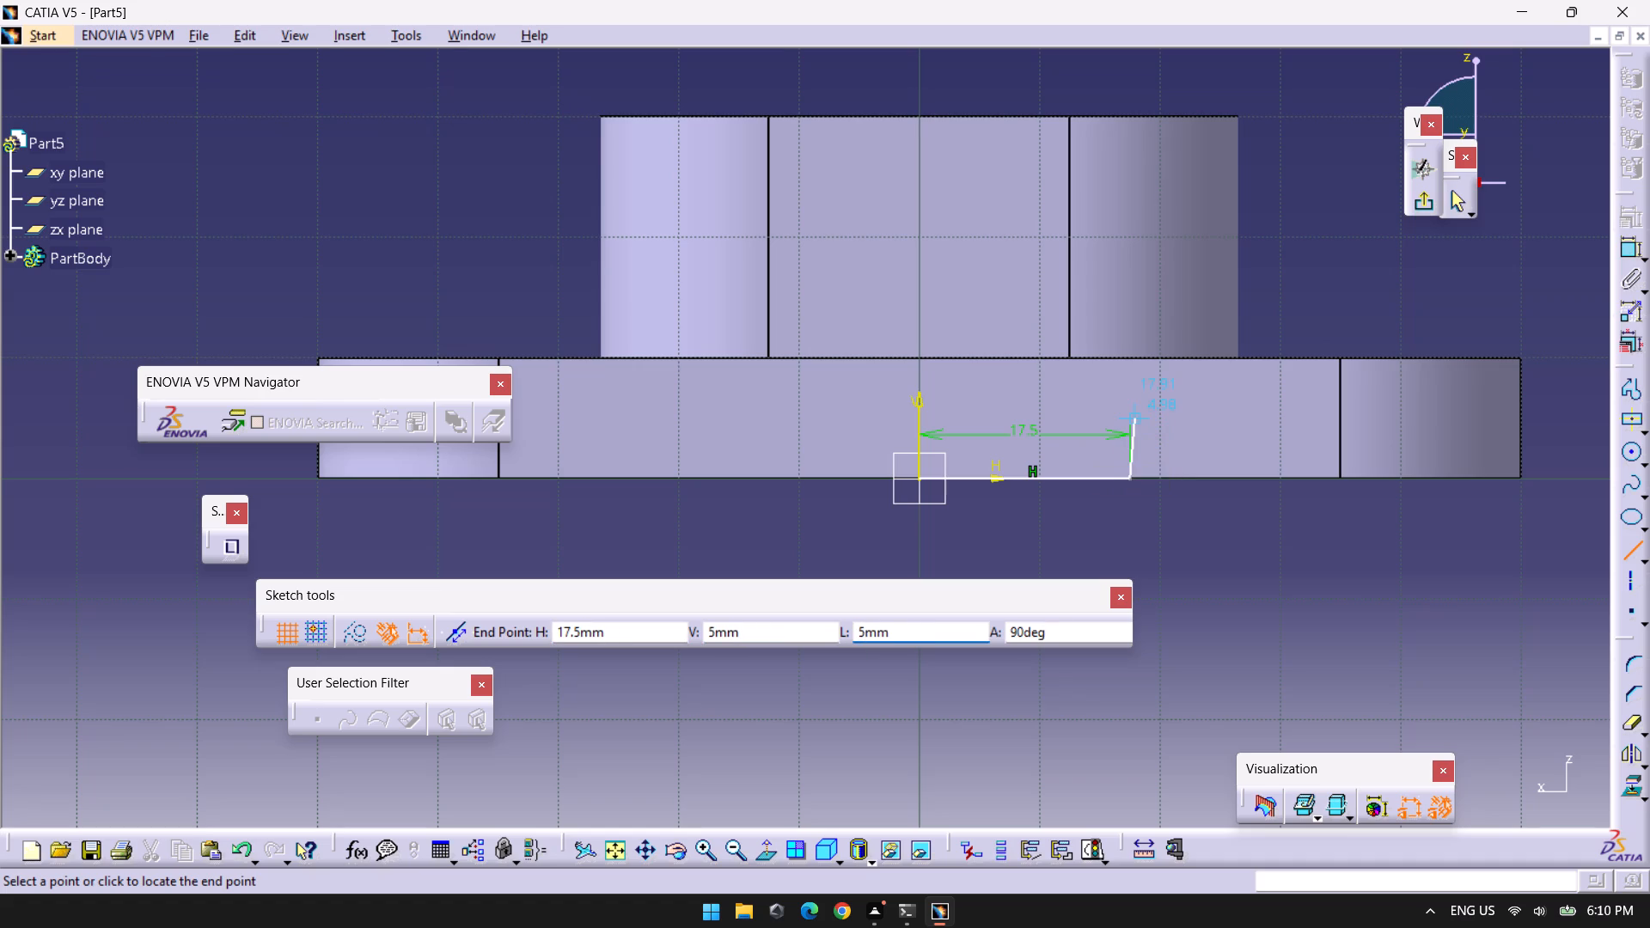
{"action": "left_click", "coordinate": [1127, 432]}
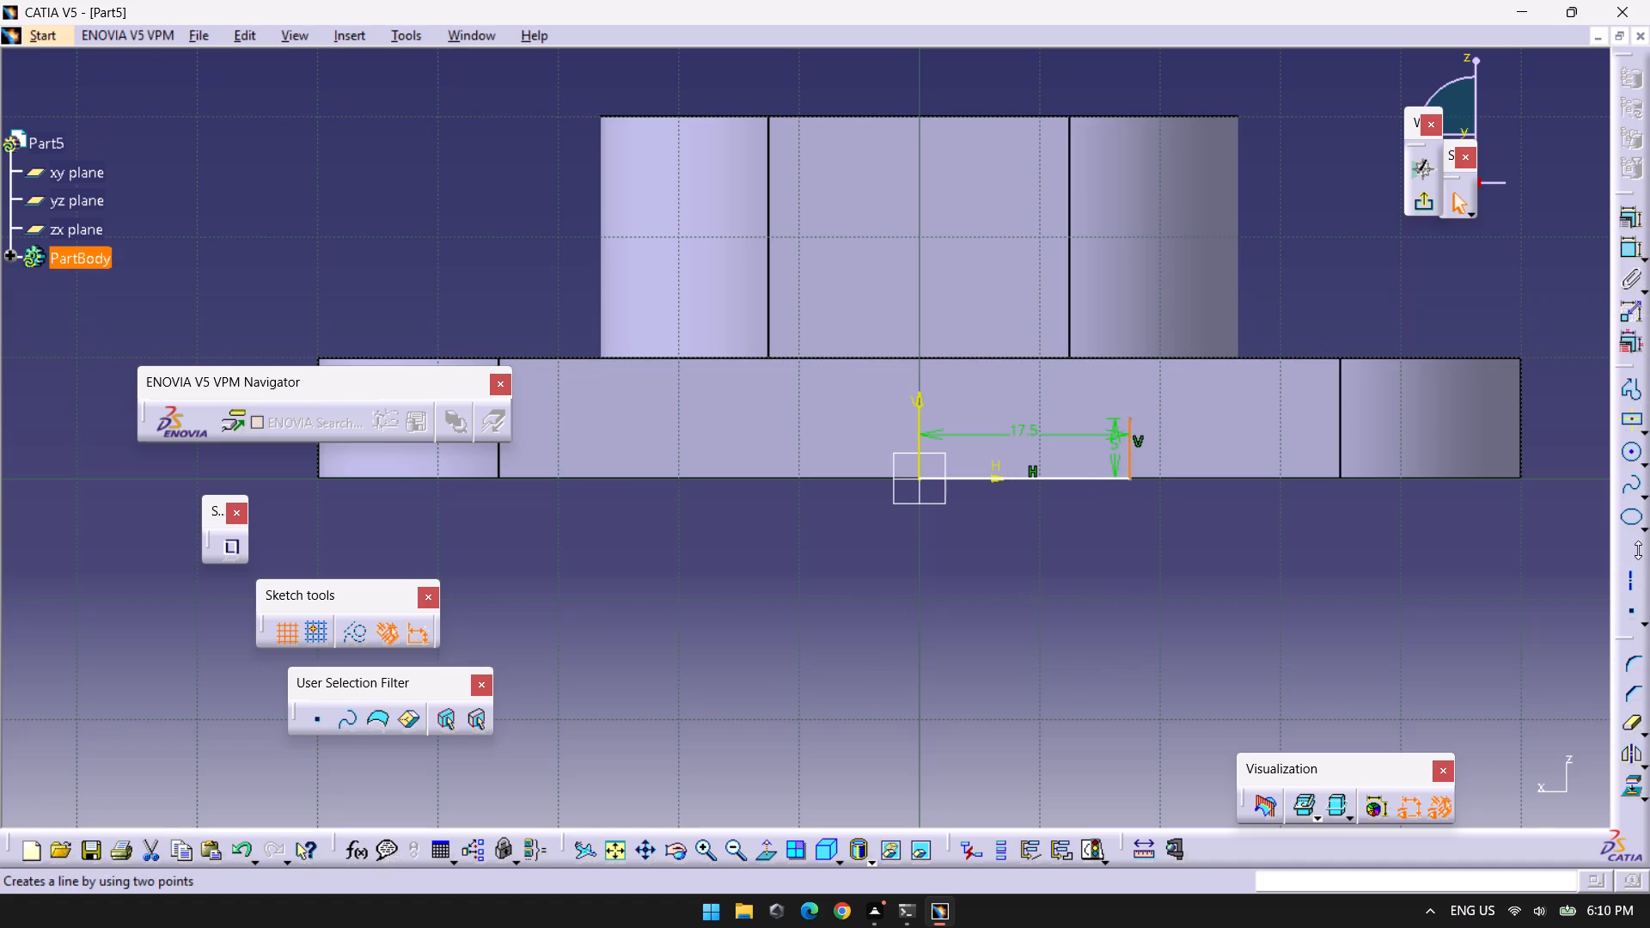
Draw a 35 mm horizontal line from the top of the vertical line, running in the negative H direction across the vertical axis.
{"action": "left_click", "coordinate": [1638, 550]}
{"action": "left_click", "coordinate": [1504, 571]}
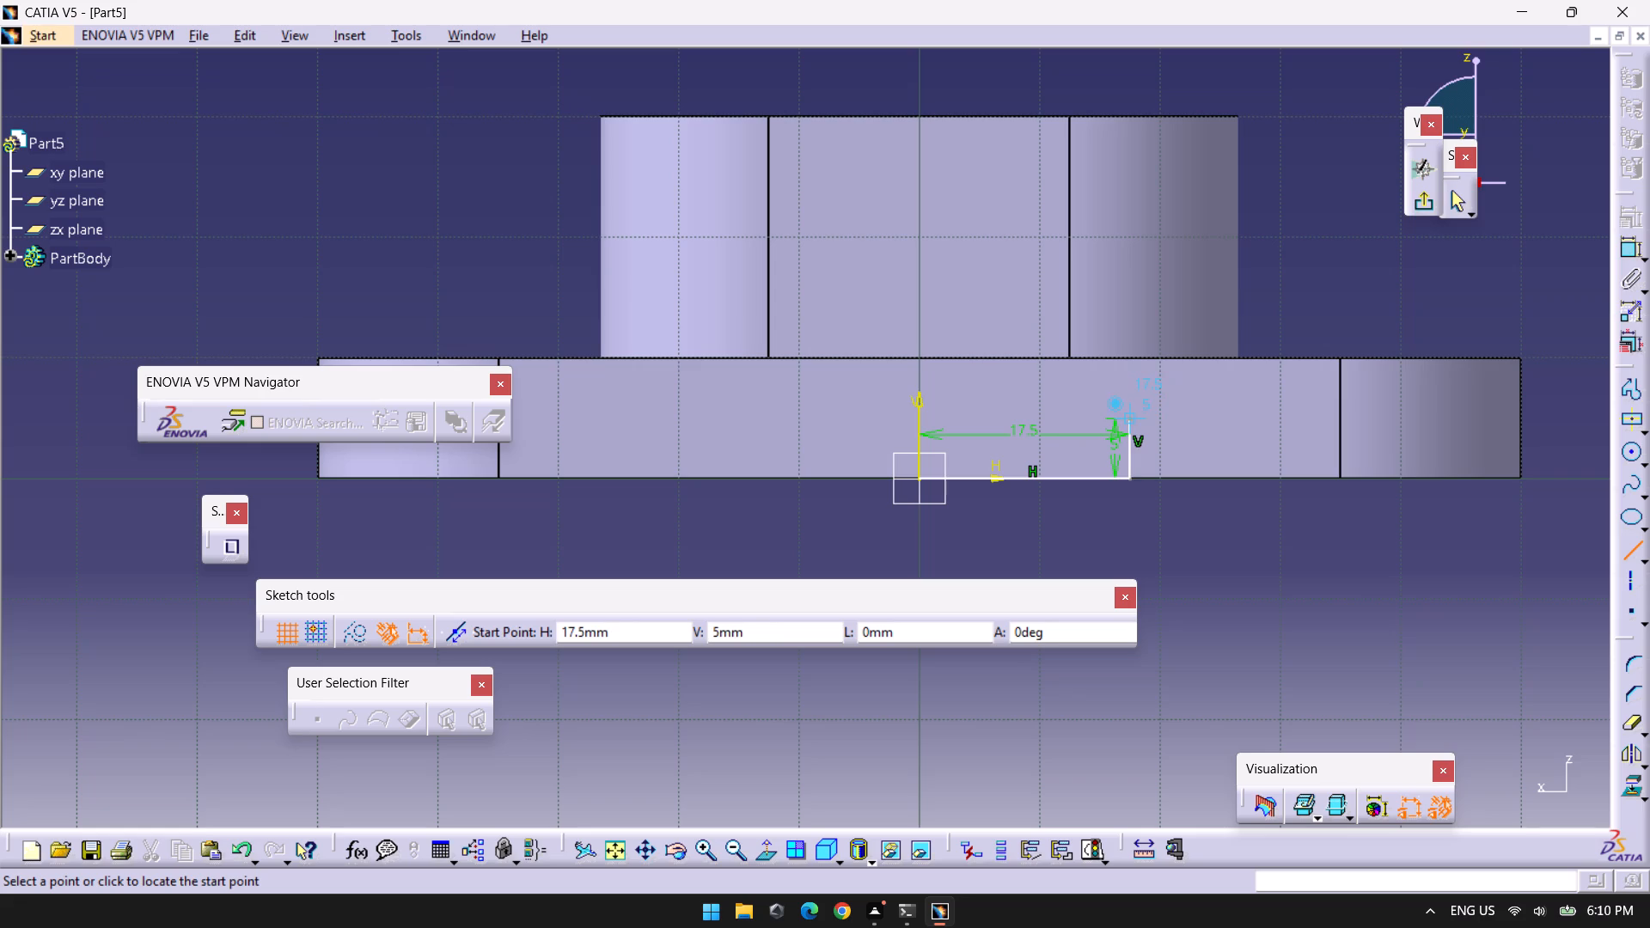
{"action": "left_click", "coordinate": [1132, 416]}
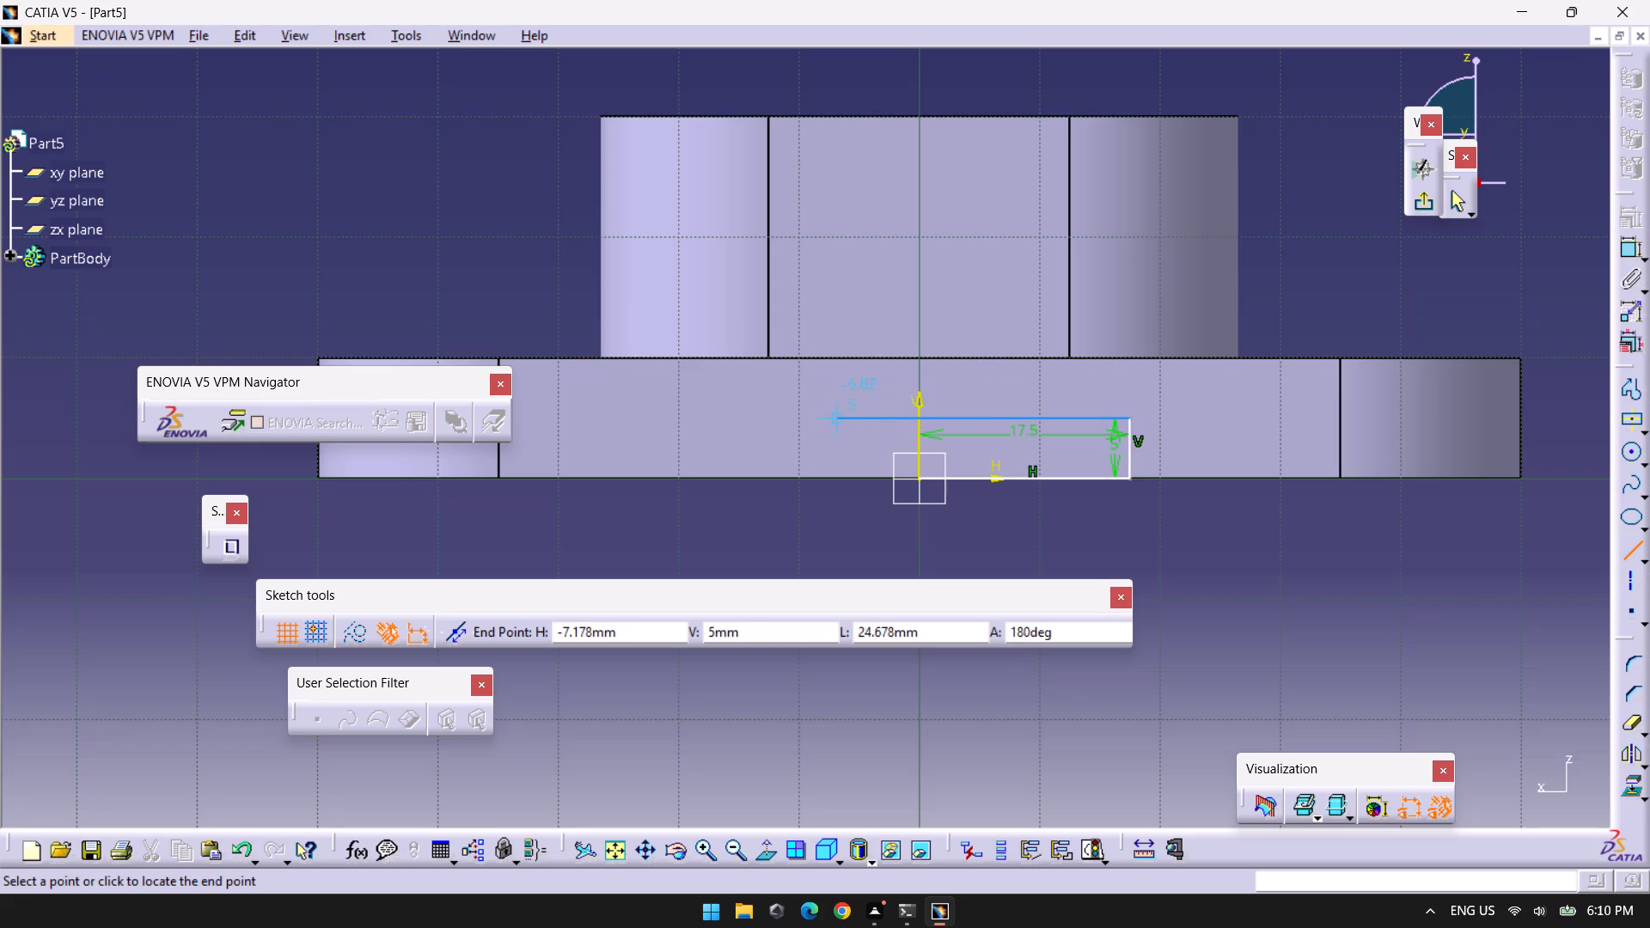
{"action": "key", "text": "Tab"}
{"action": "key", "text": "Tab"}
{"action": "key", "text": "Tab"}
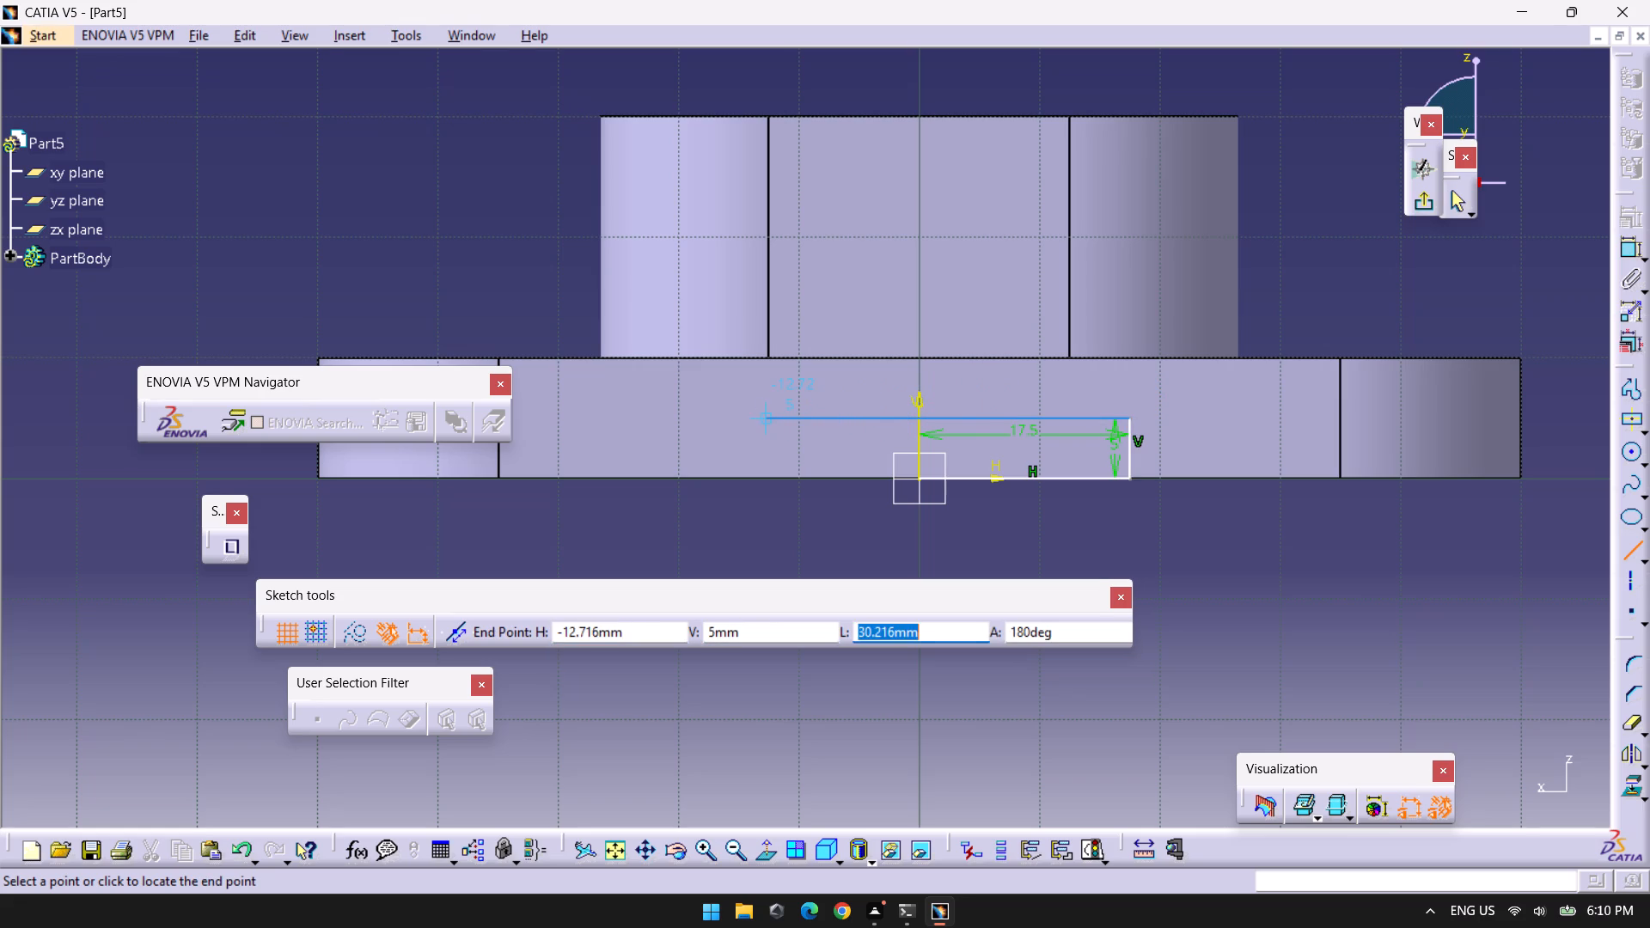
{"action": "type", "text": "35"}
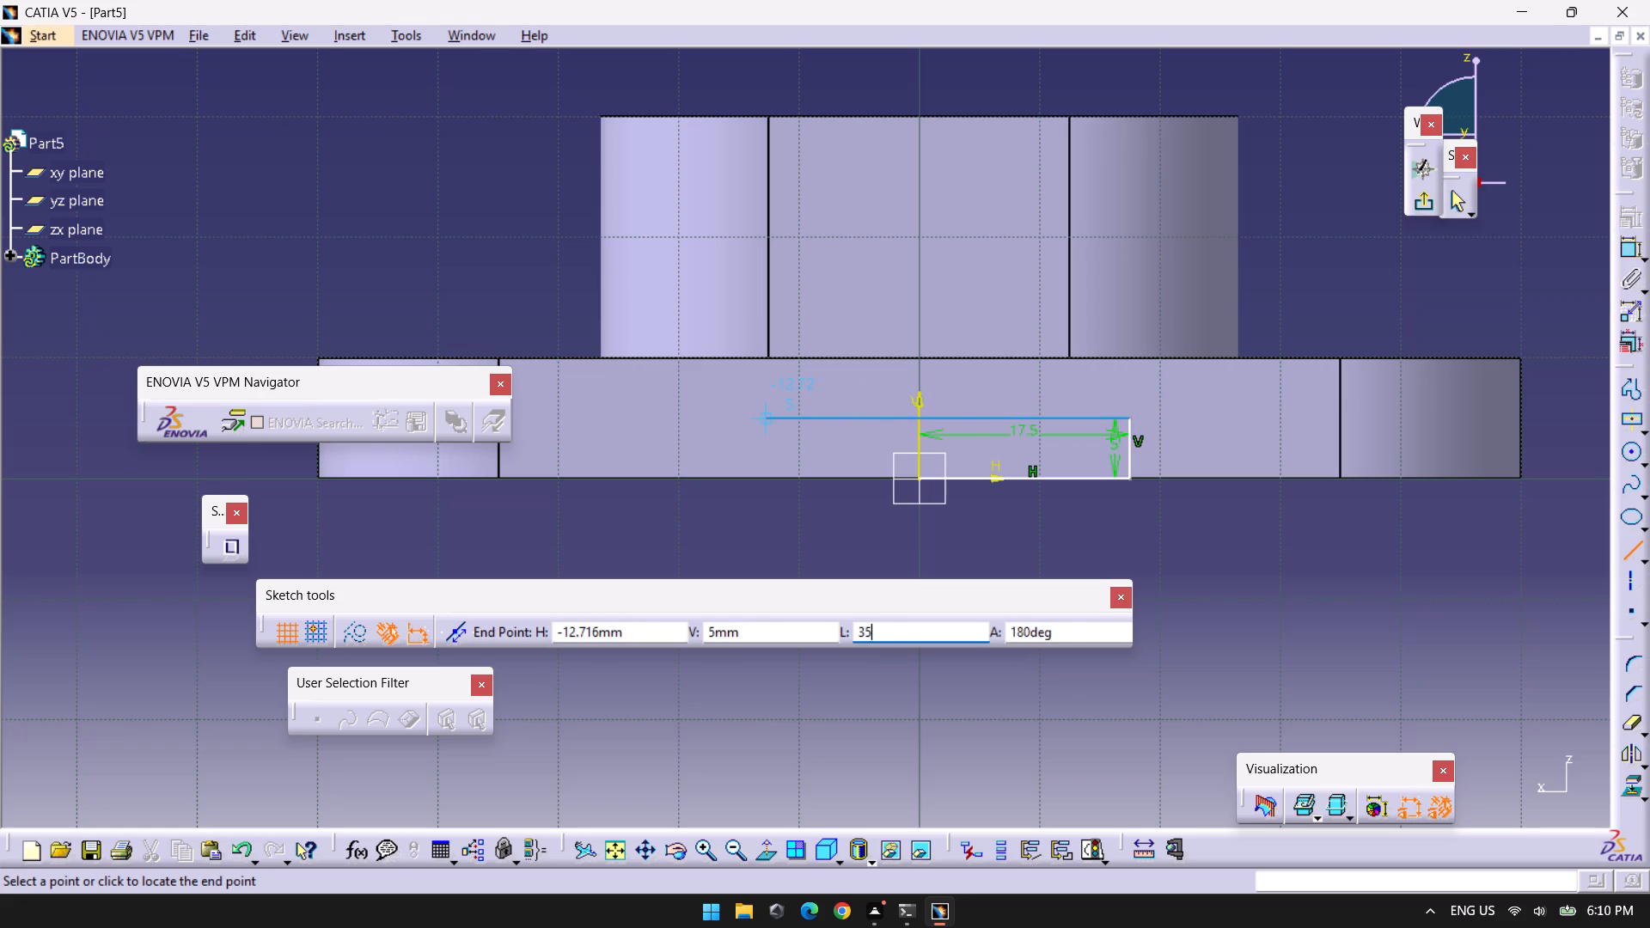
{"action": "key", "text": "Return"}
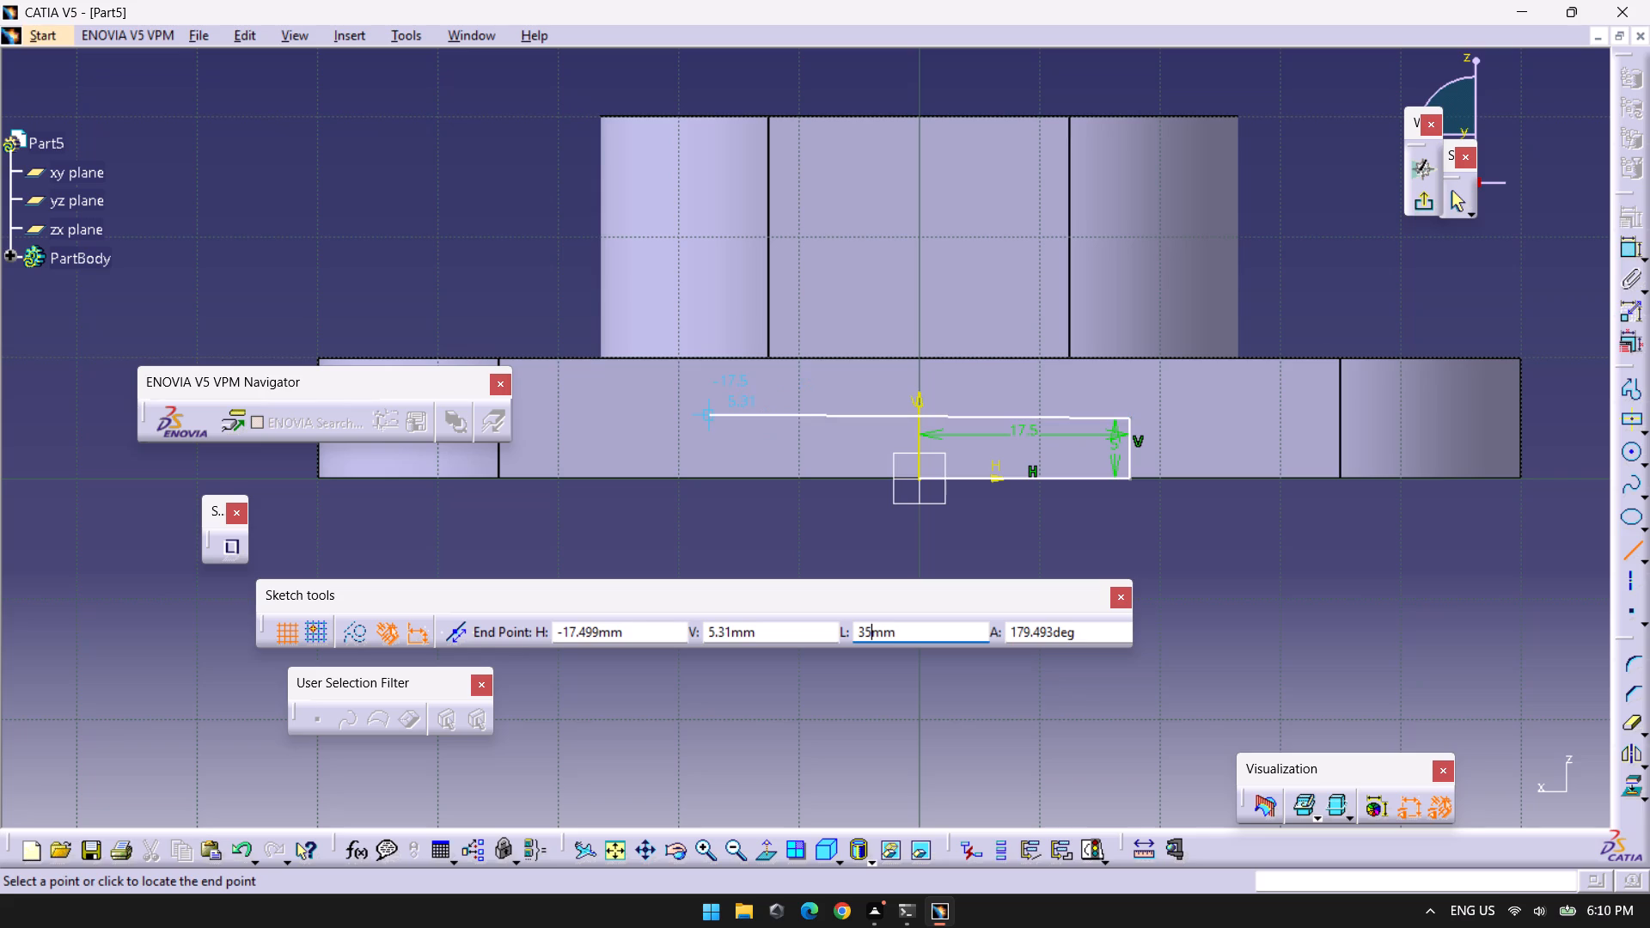
{"action": "left_click", "coordinate": [766, 419]}
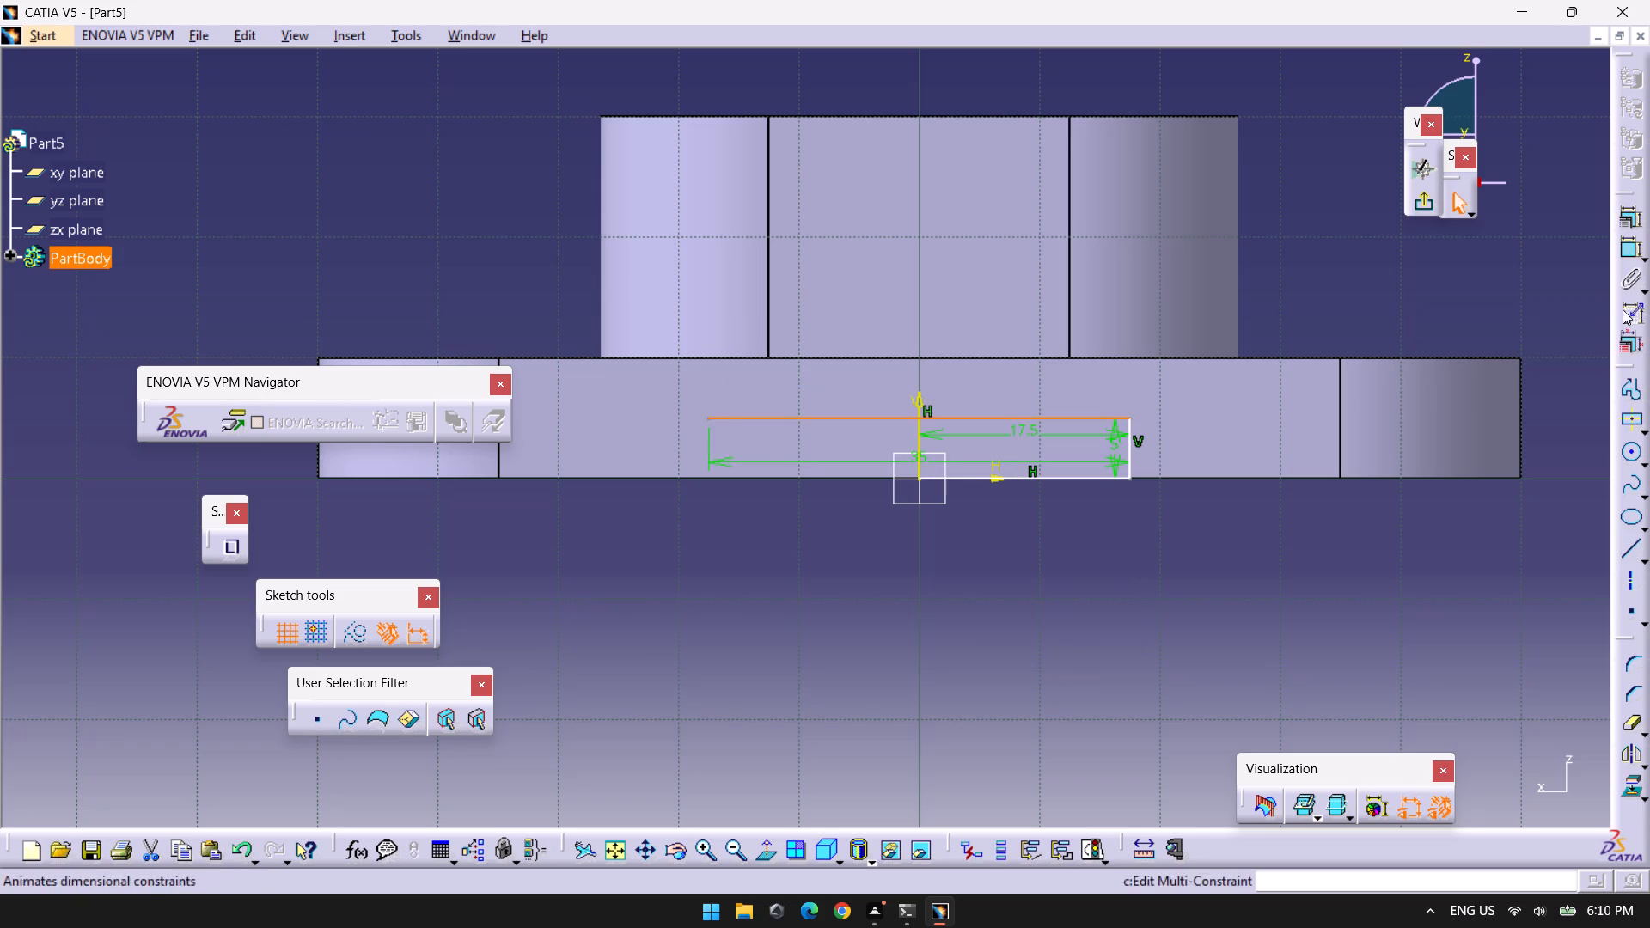
Draw a 5 mm vertical line down from the free end of the 35 mm line to the plate's bottom edge.
{"action": "left_click", "coordinate": [1630, 556]}
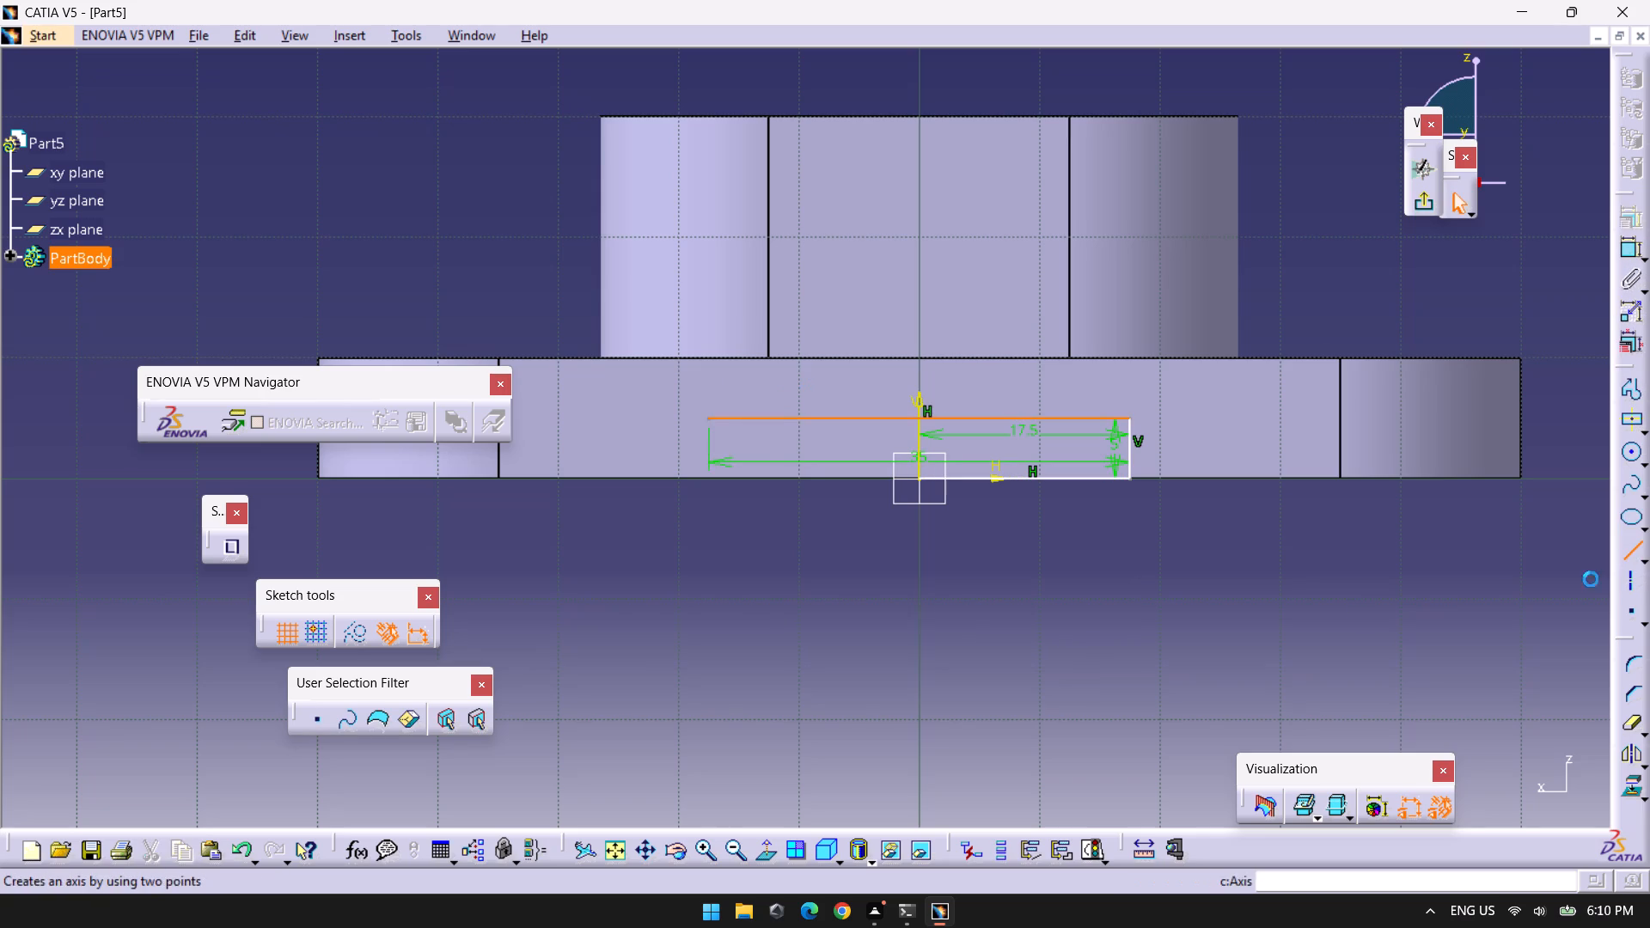
{"action": "left_click", "coordinate": [712, 418]}
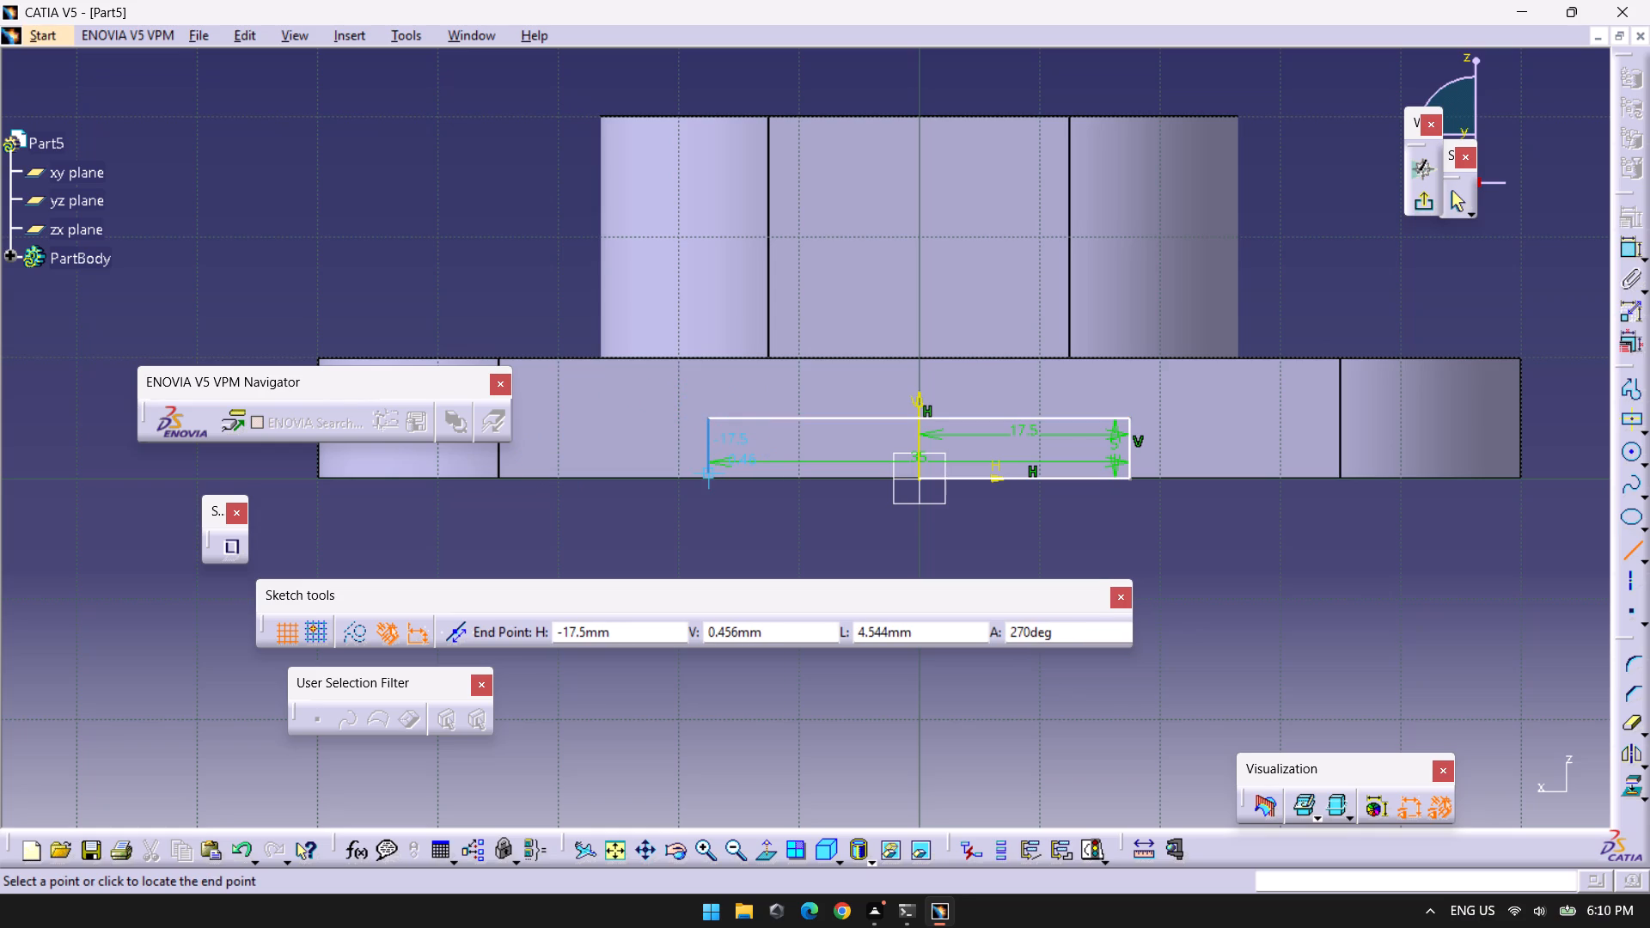
{"action": "key", "text": "Tab"}
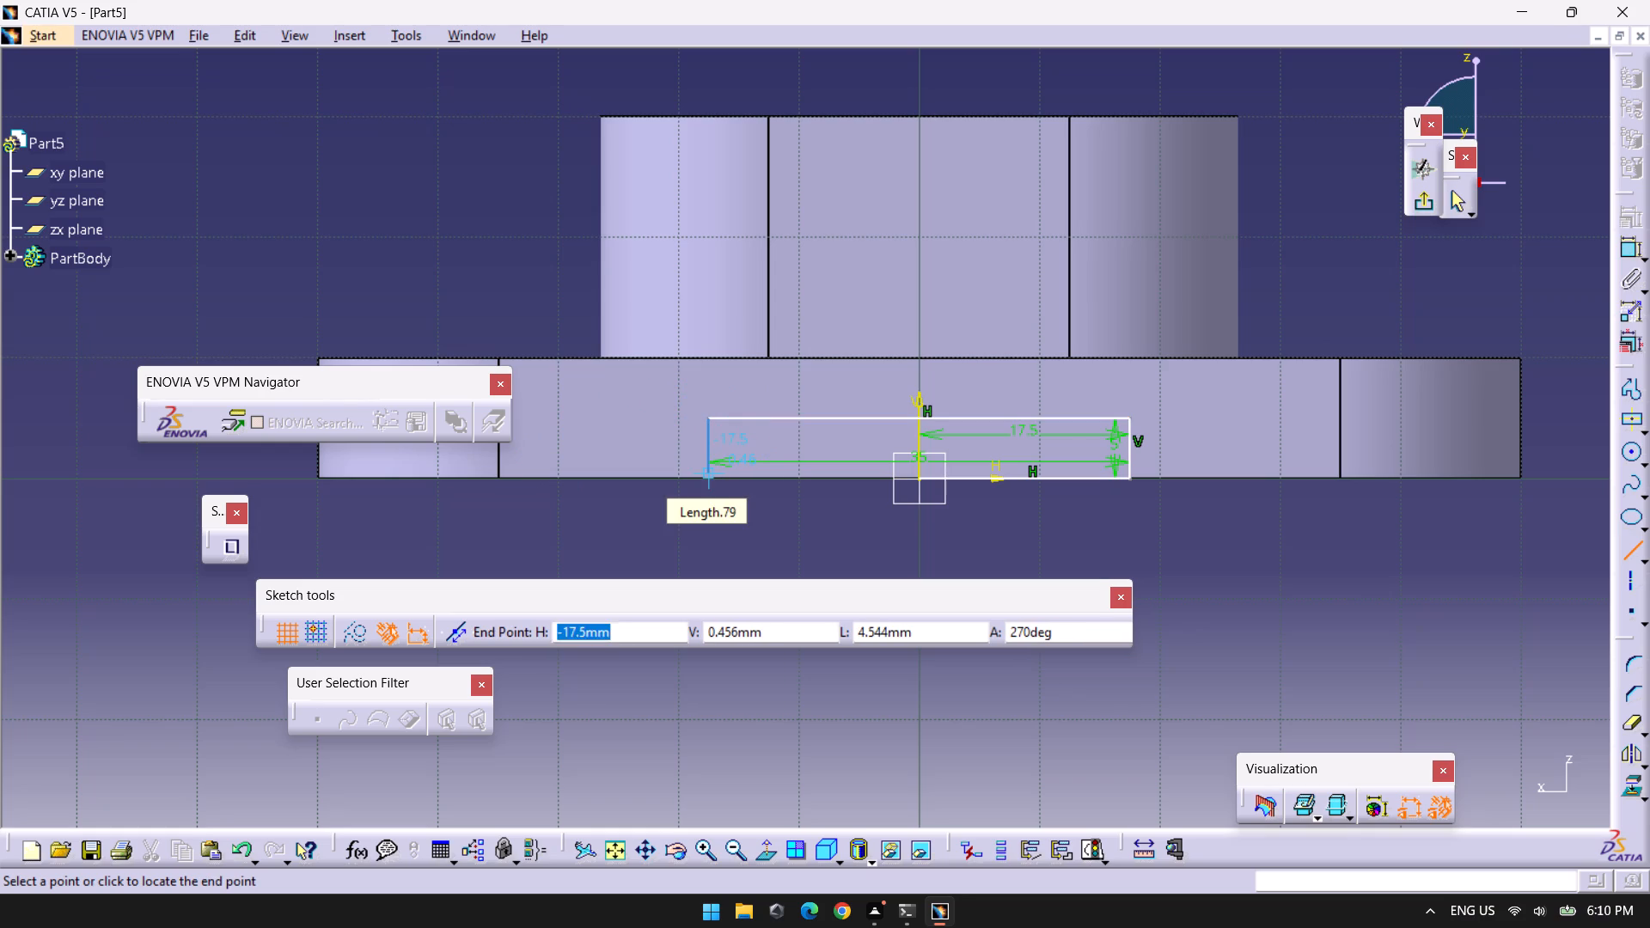
{"action": "key", "text": "Tab"}
{"action": "key", "text": "Tab"}
{"action": "key", "text": "5"}
{"action": "key", "text": "Return"}
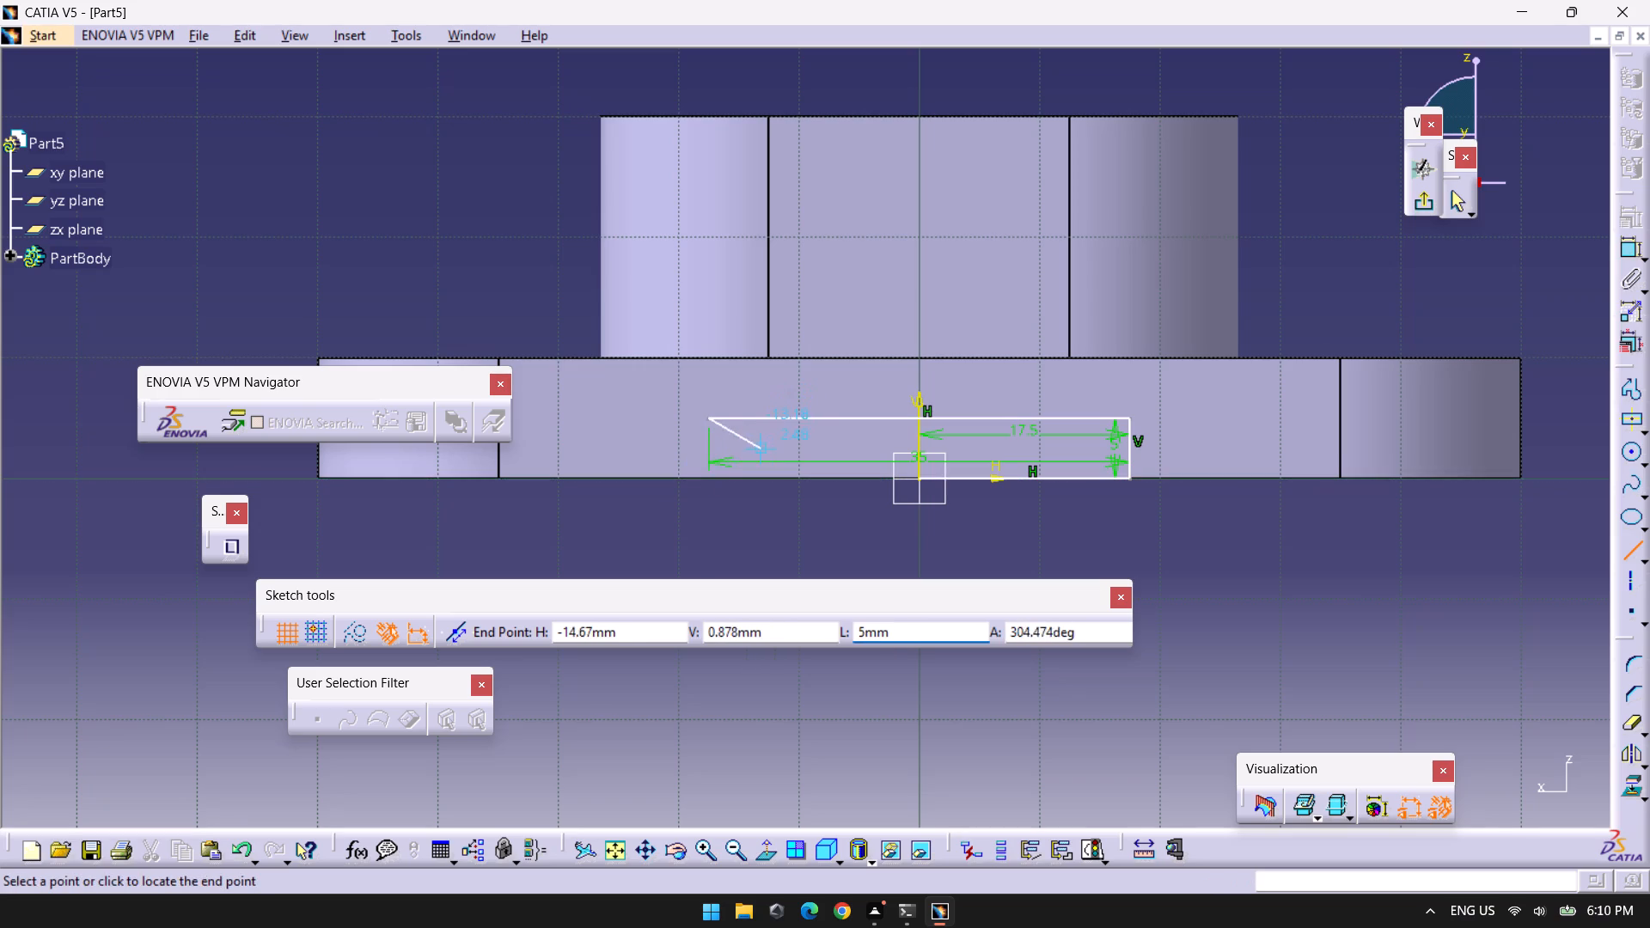
{"action": "left_click", "coordinate": [705, 481]}
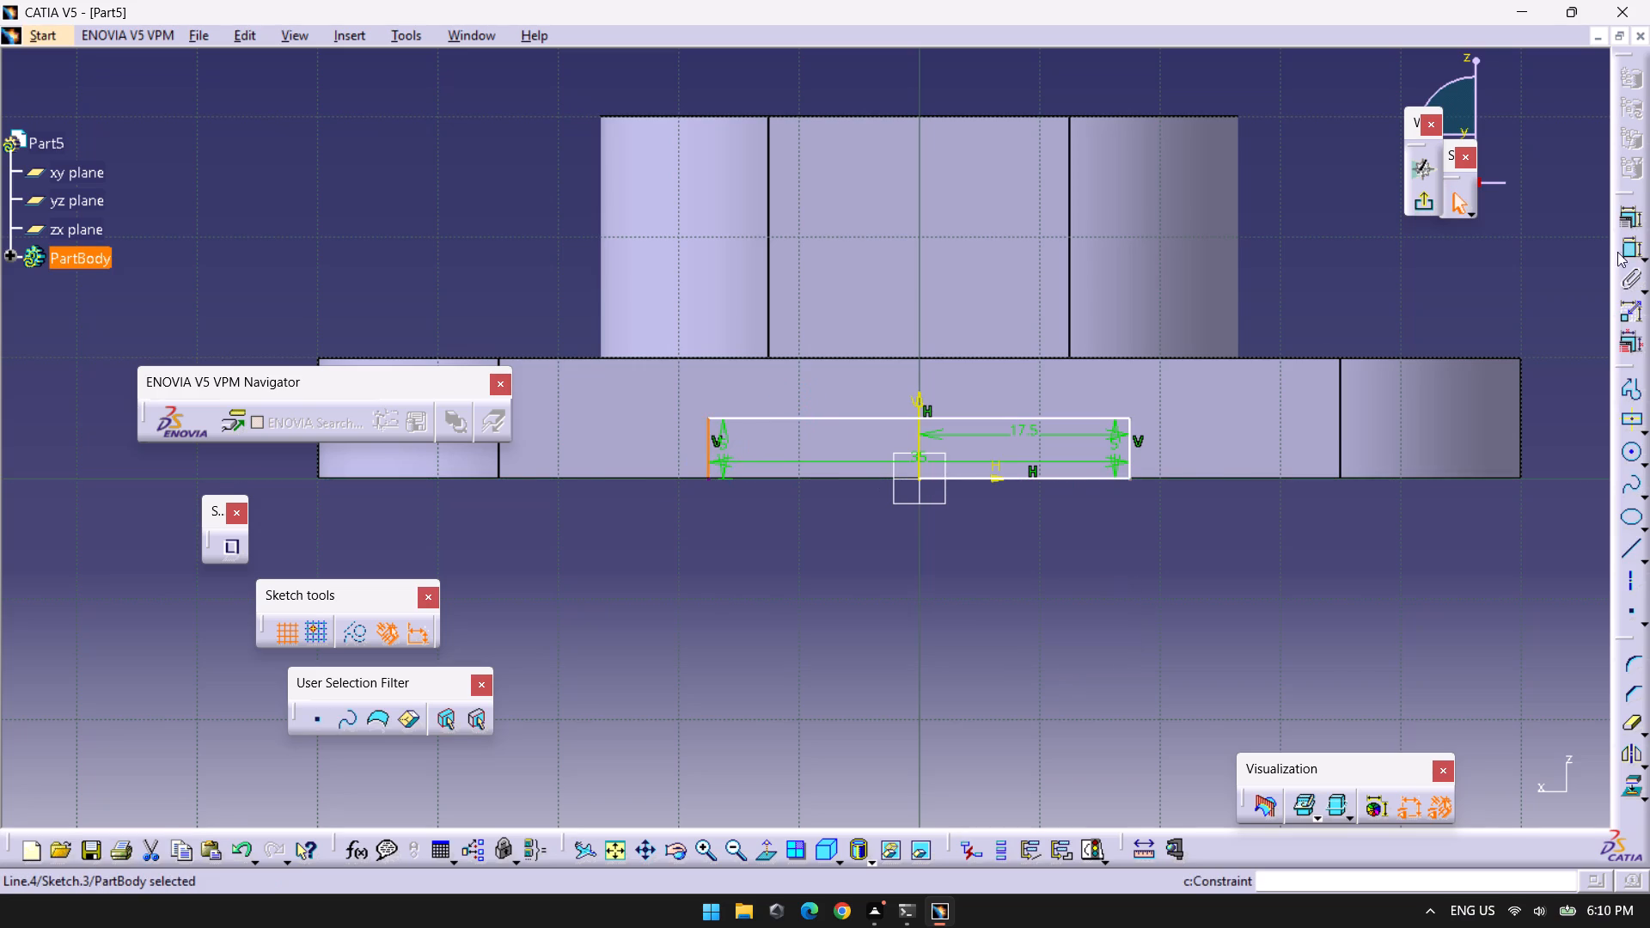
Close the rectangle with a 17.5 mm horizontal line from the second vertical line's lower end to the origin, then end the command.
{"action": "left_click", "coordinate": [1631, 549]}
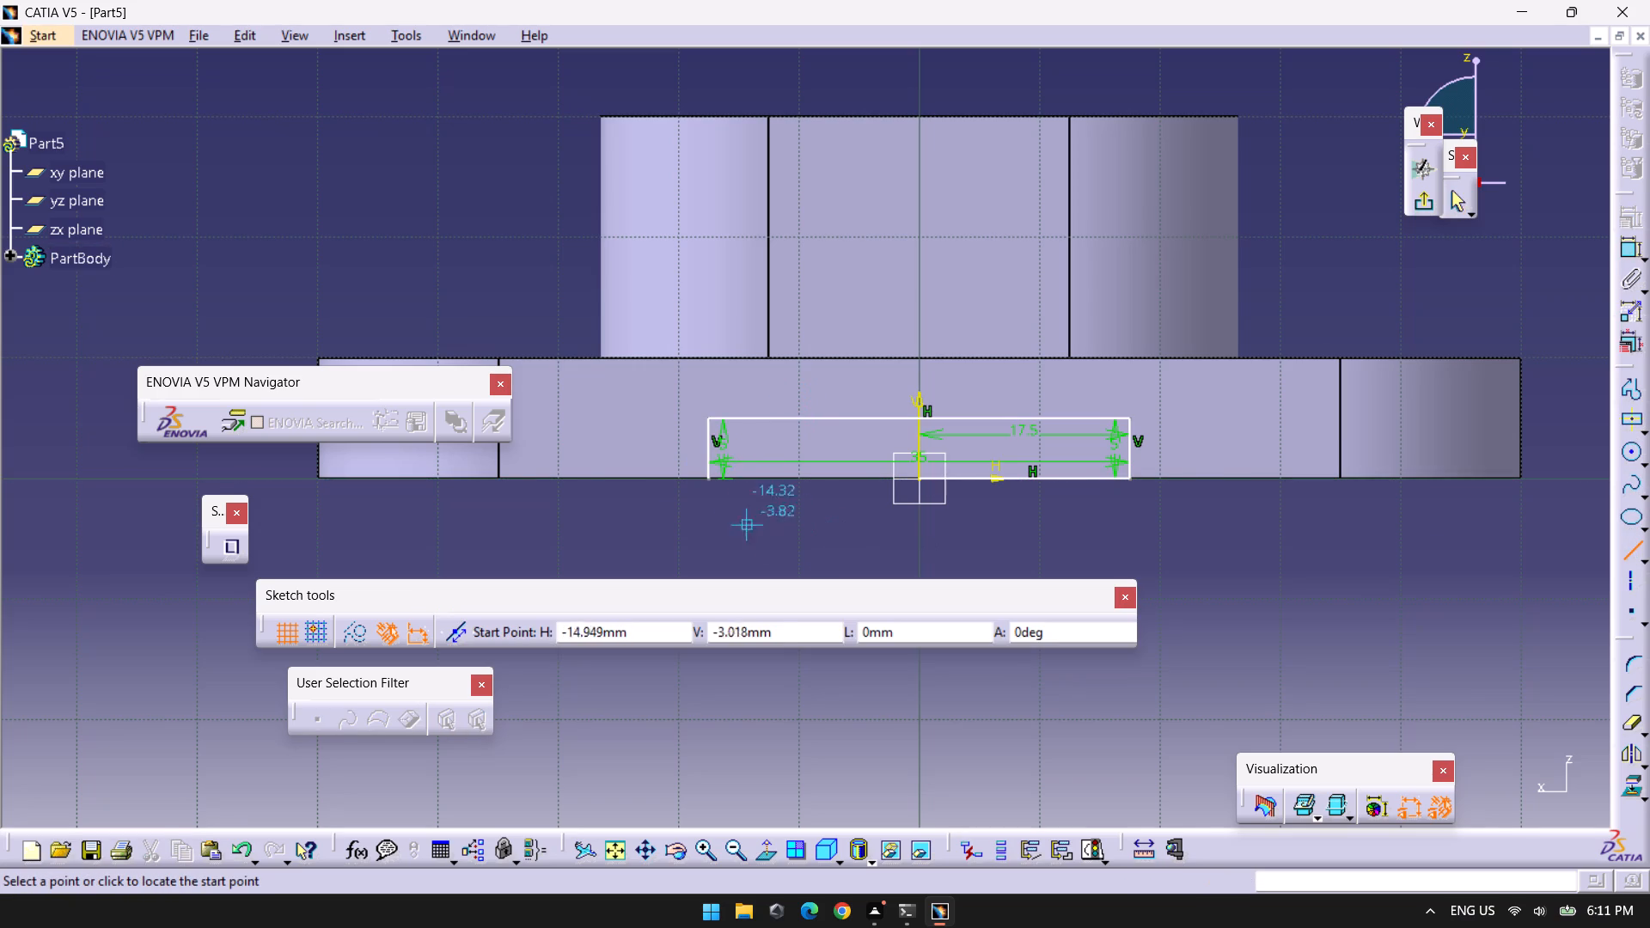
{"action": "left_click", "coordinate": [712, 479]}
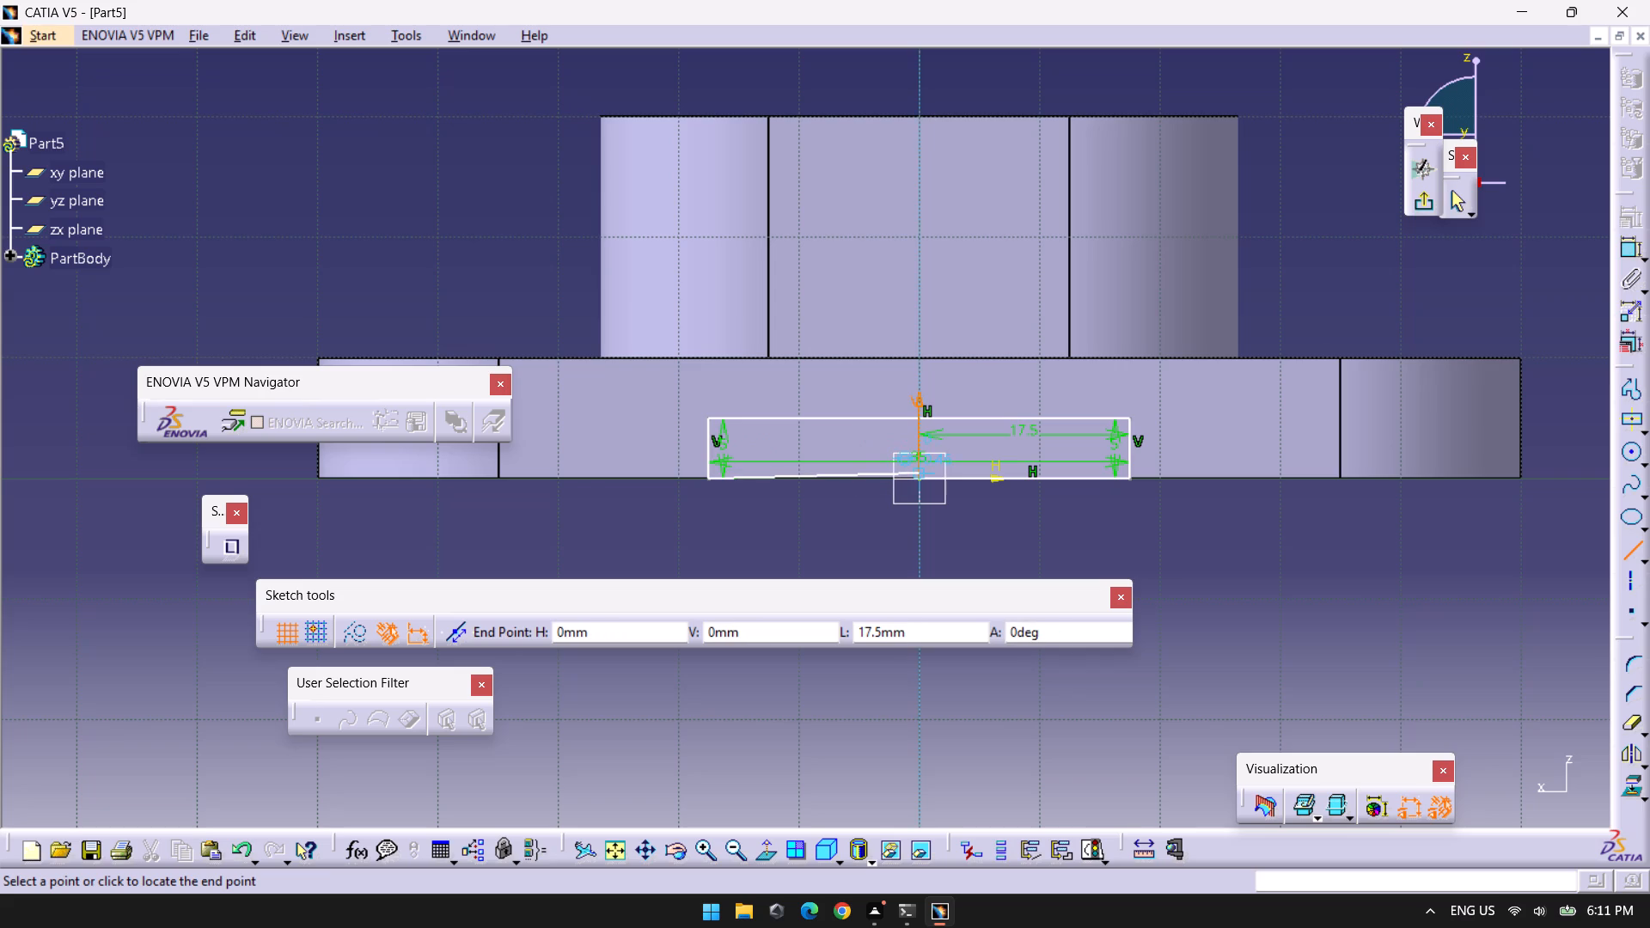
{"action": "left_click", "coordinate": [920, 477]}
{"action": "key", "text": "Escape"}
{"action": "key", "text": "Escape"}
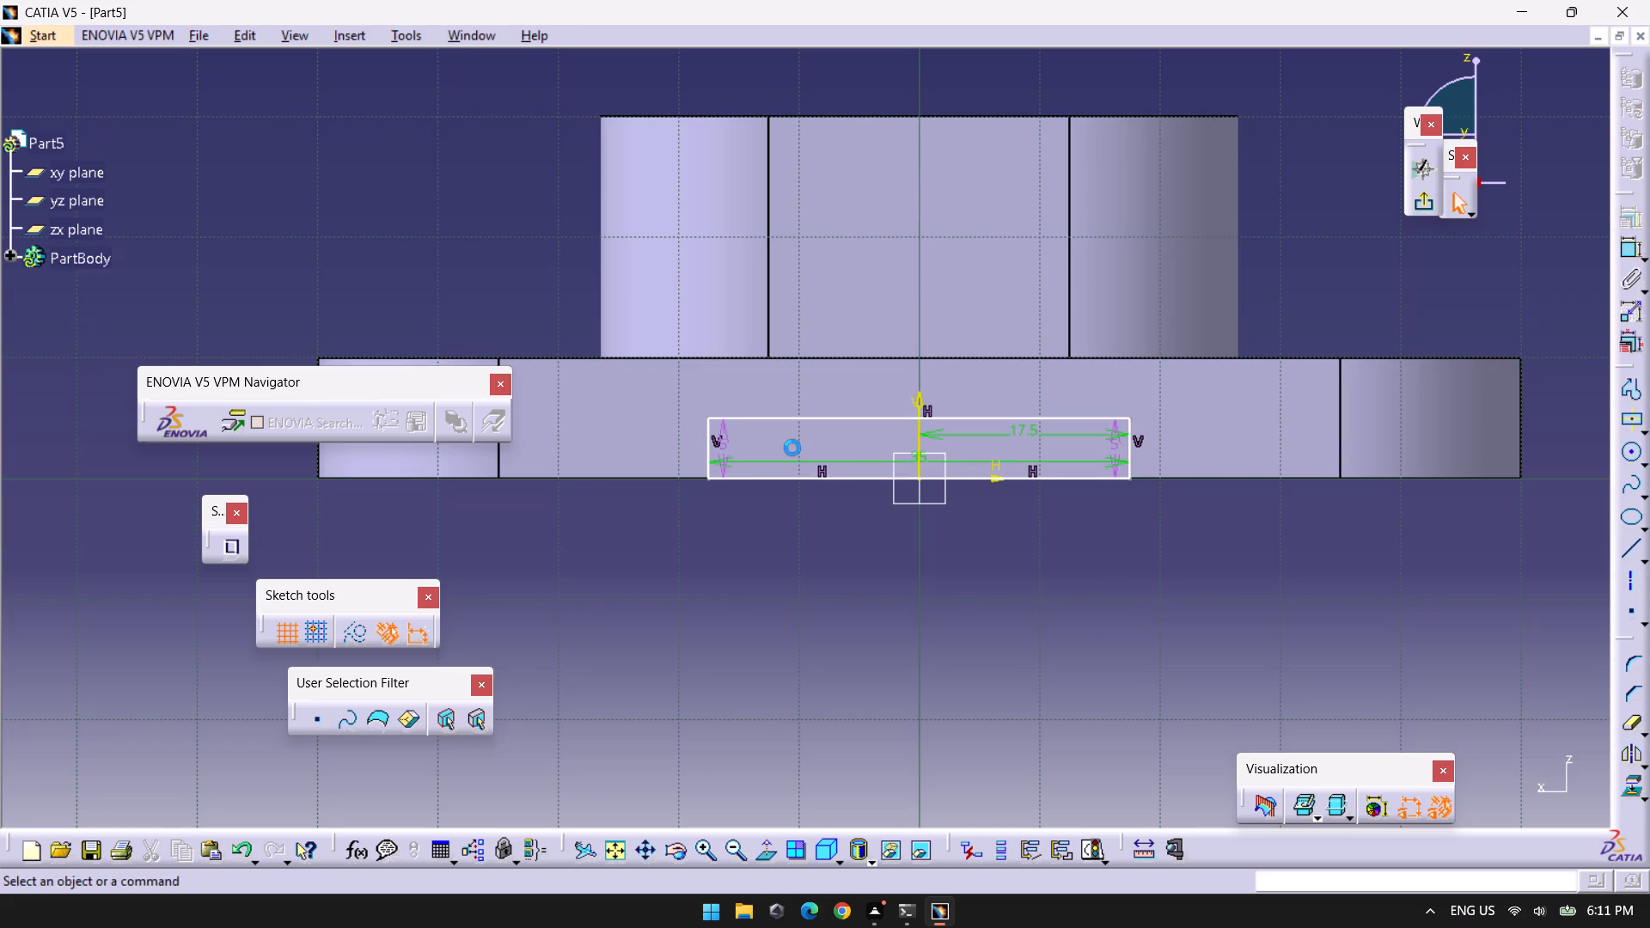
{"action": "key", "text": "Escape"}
Delete both half-length bottom lines of the rectangular profile.
{"action": "left_click", "coordinate": [803, 480]}
{"action": "left_click", "coordinate": [1033, 479], "text": "ctrl"}
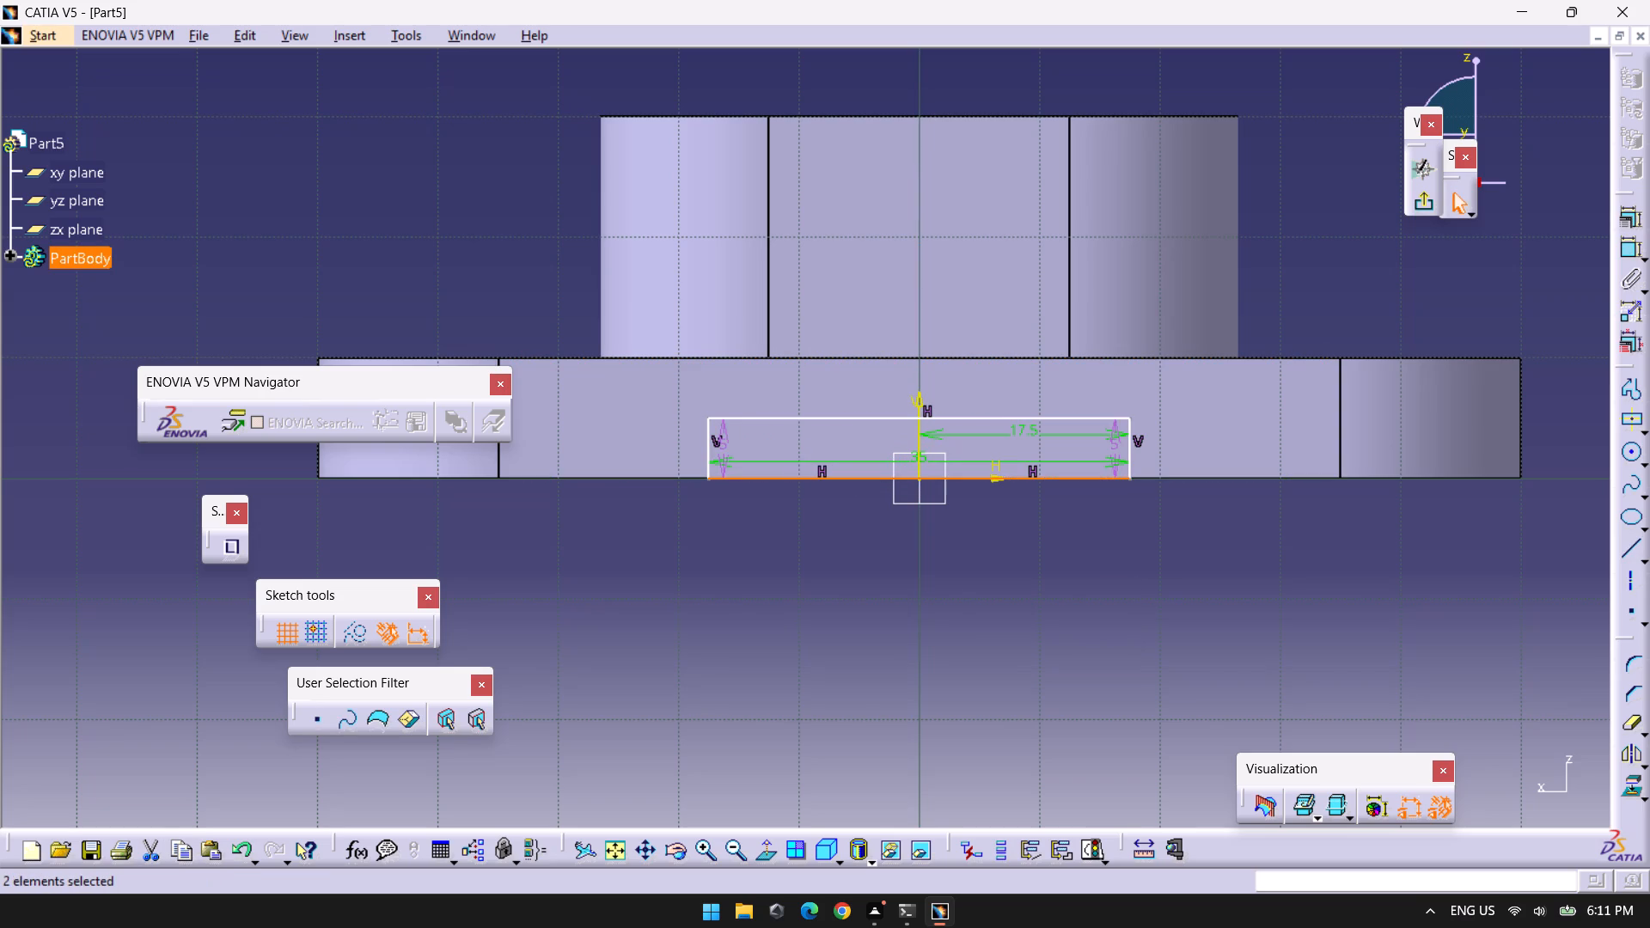
{"action": "key", "text": "Delete"}
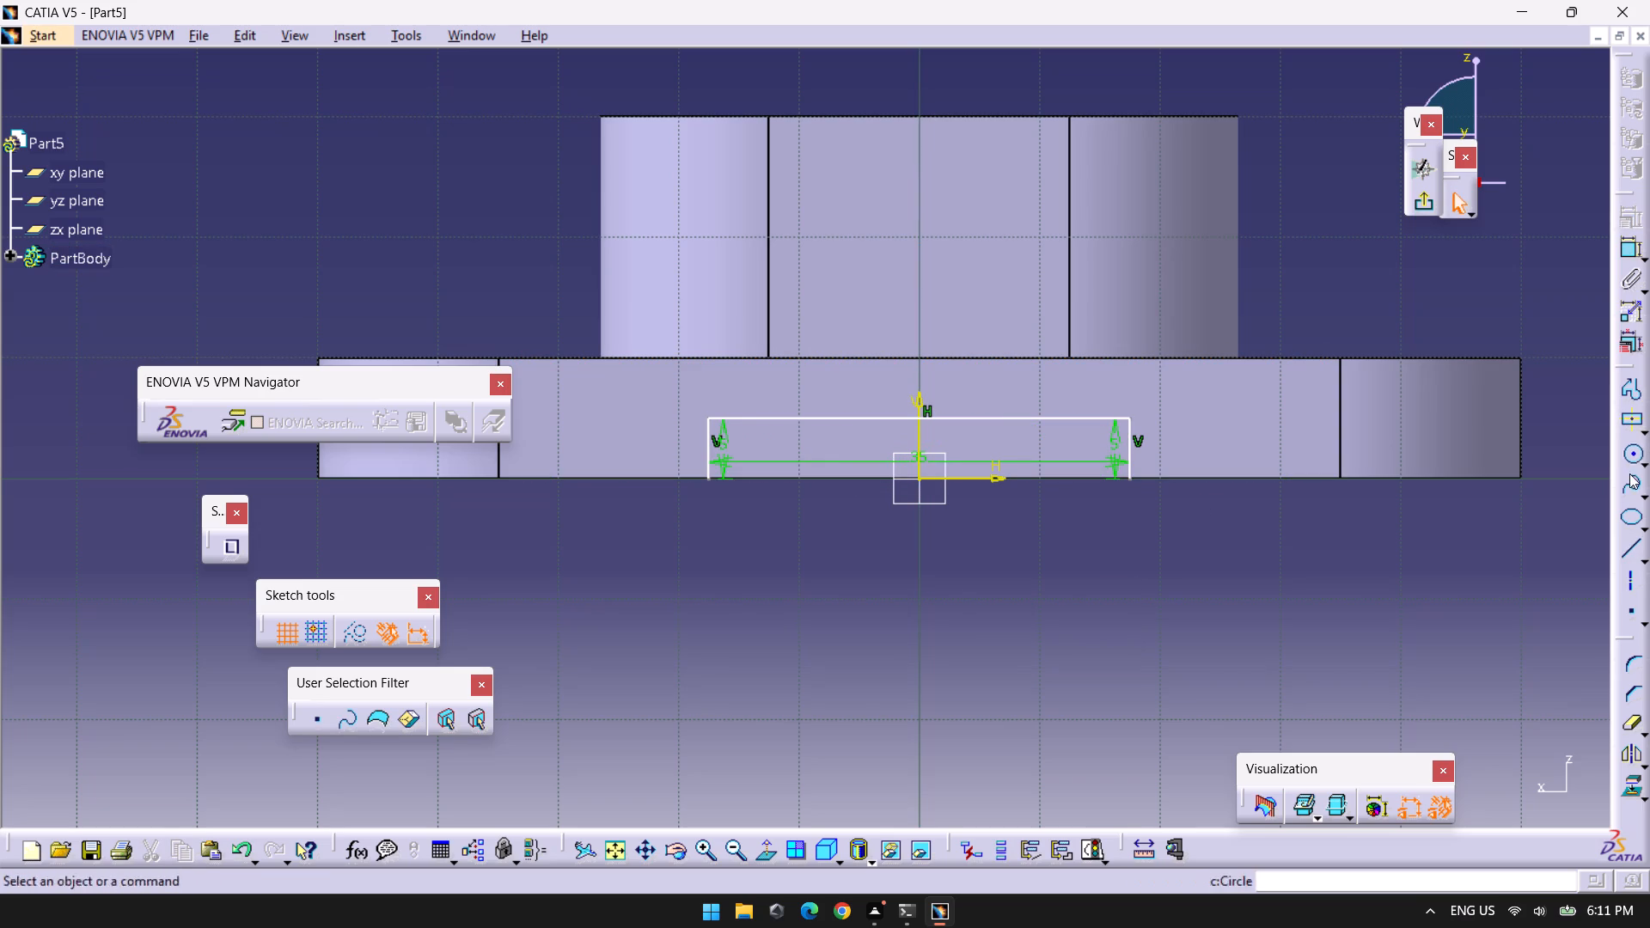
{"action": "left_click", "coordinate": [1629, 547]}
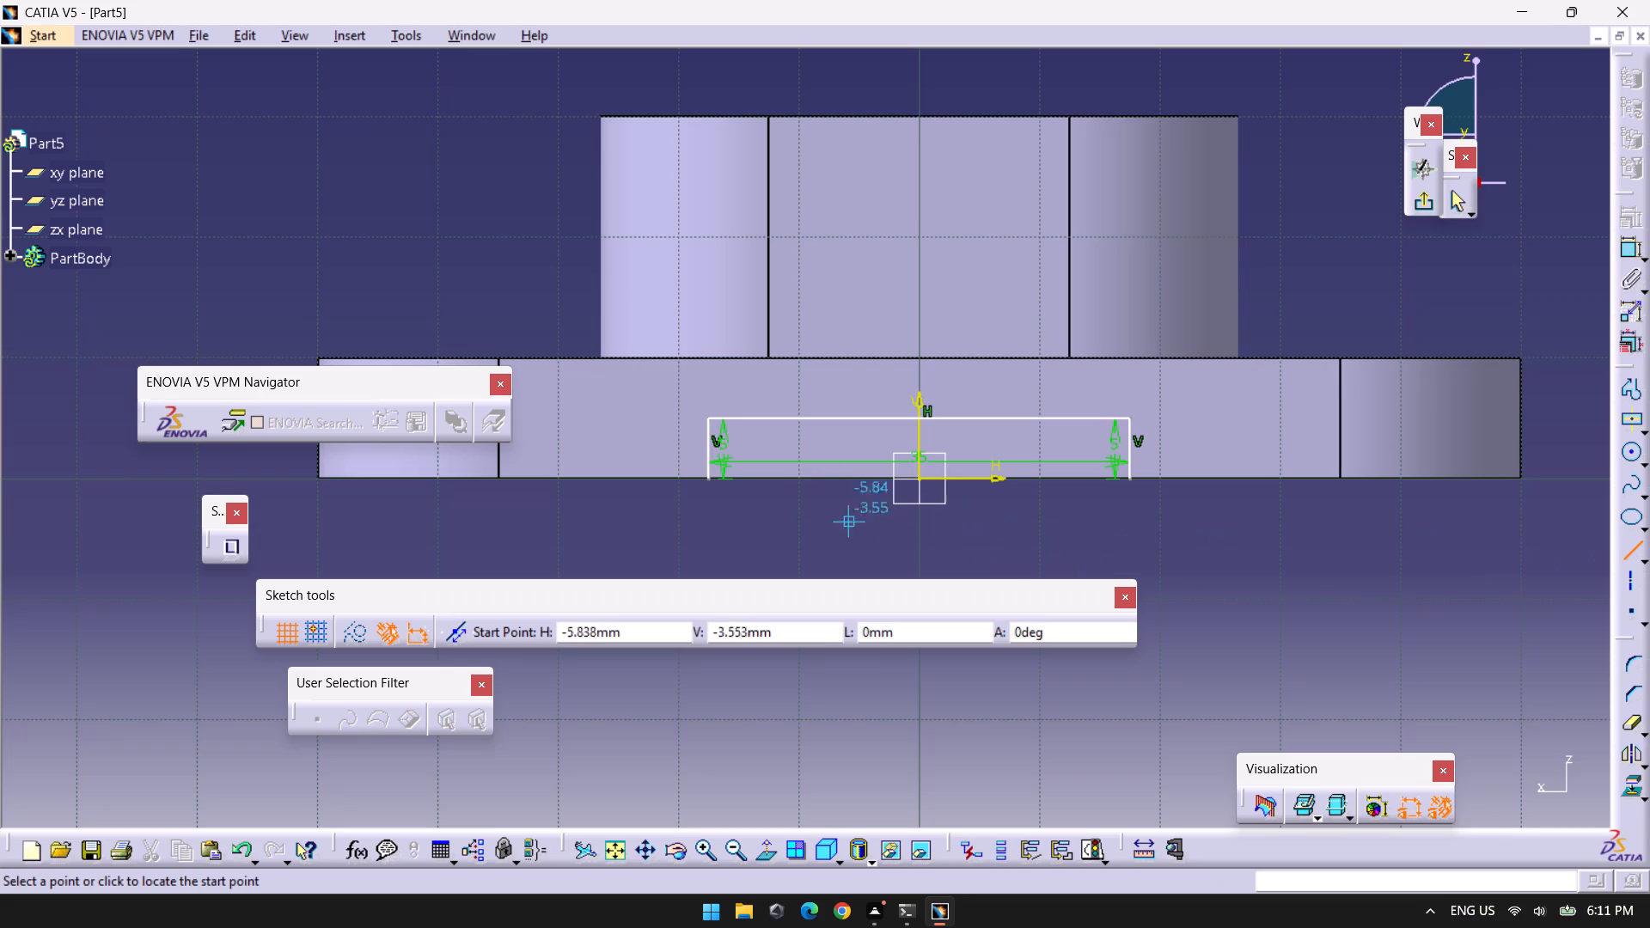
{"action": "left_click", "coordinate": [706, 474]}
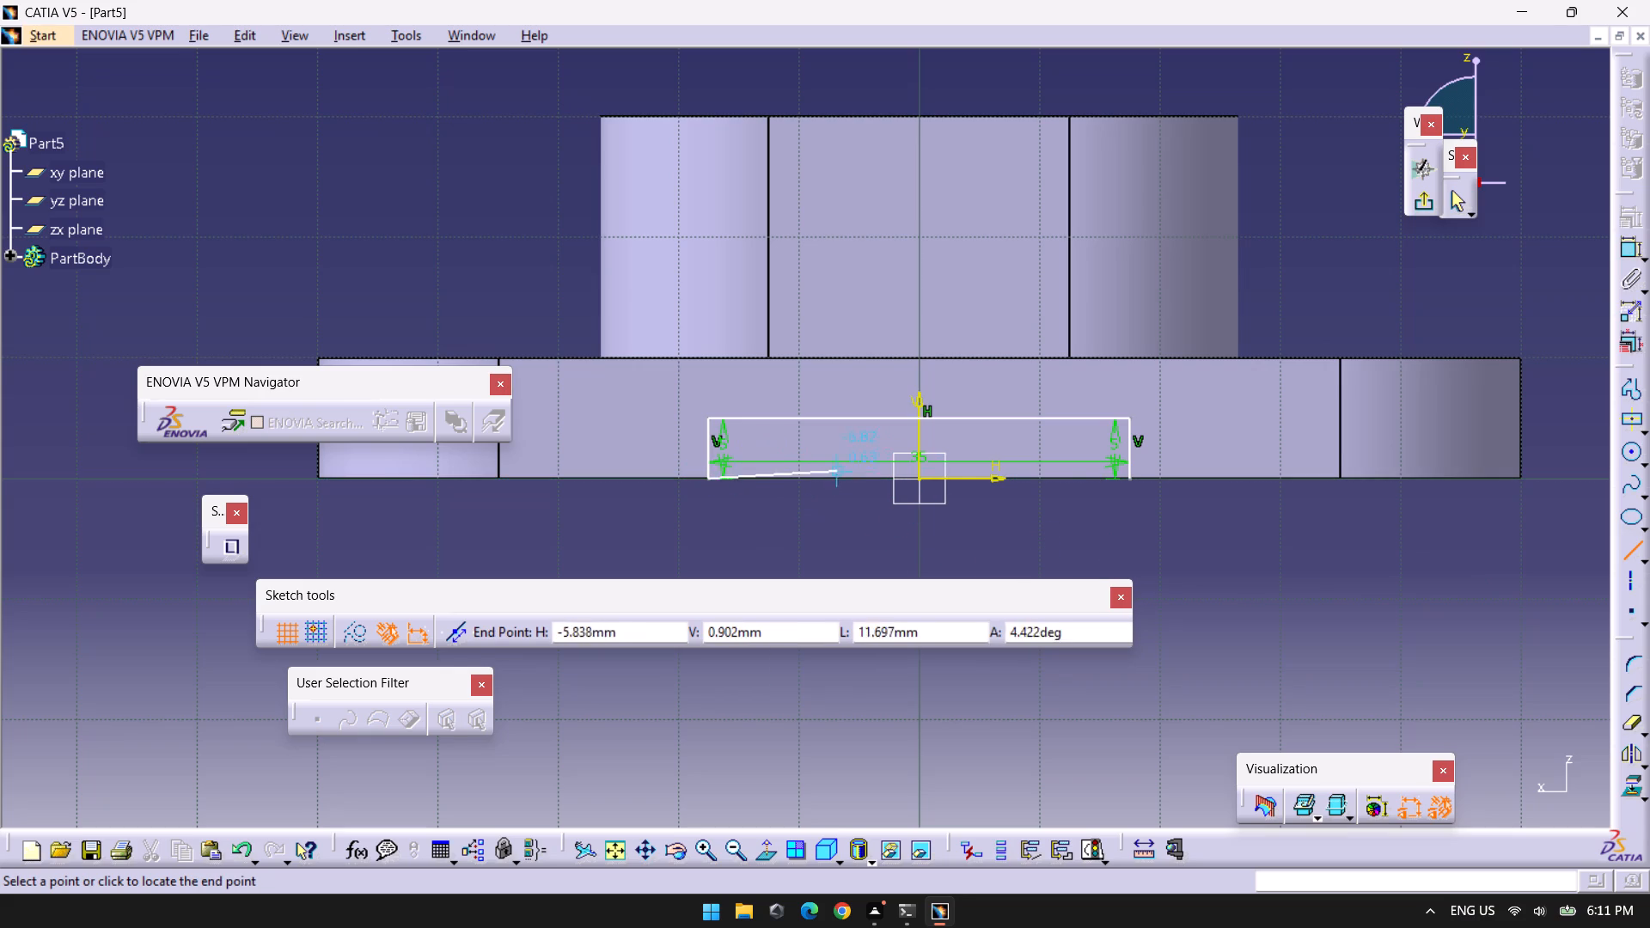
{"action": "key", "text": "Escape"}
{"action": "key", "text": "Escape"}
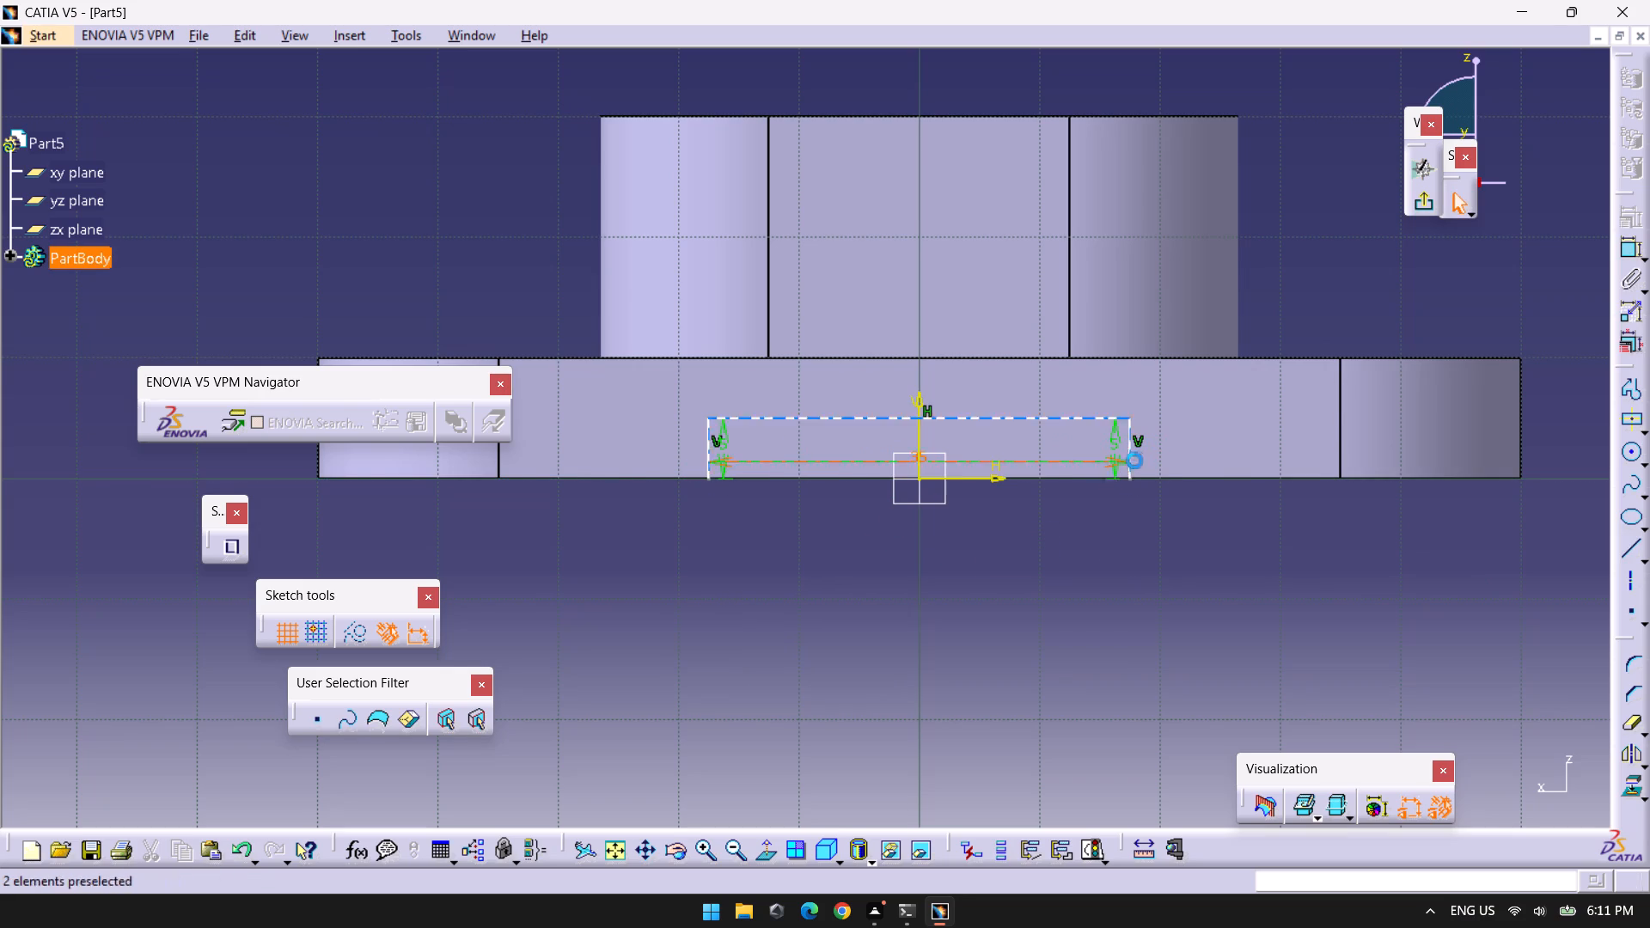
Delete the remaining horizontal line and both vertical lines of the rectangular profile, along with their dimensions.
{"action": "left_click_drag", "start_coordinate": [1174, 467], "coordinate": [856, 402]}
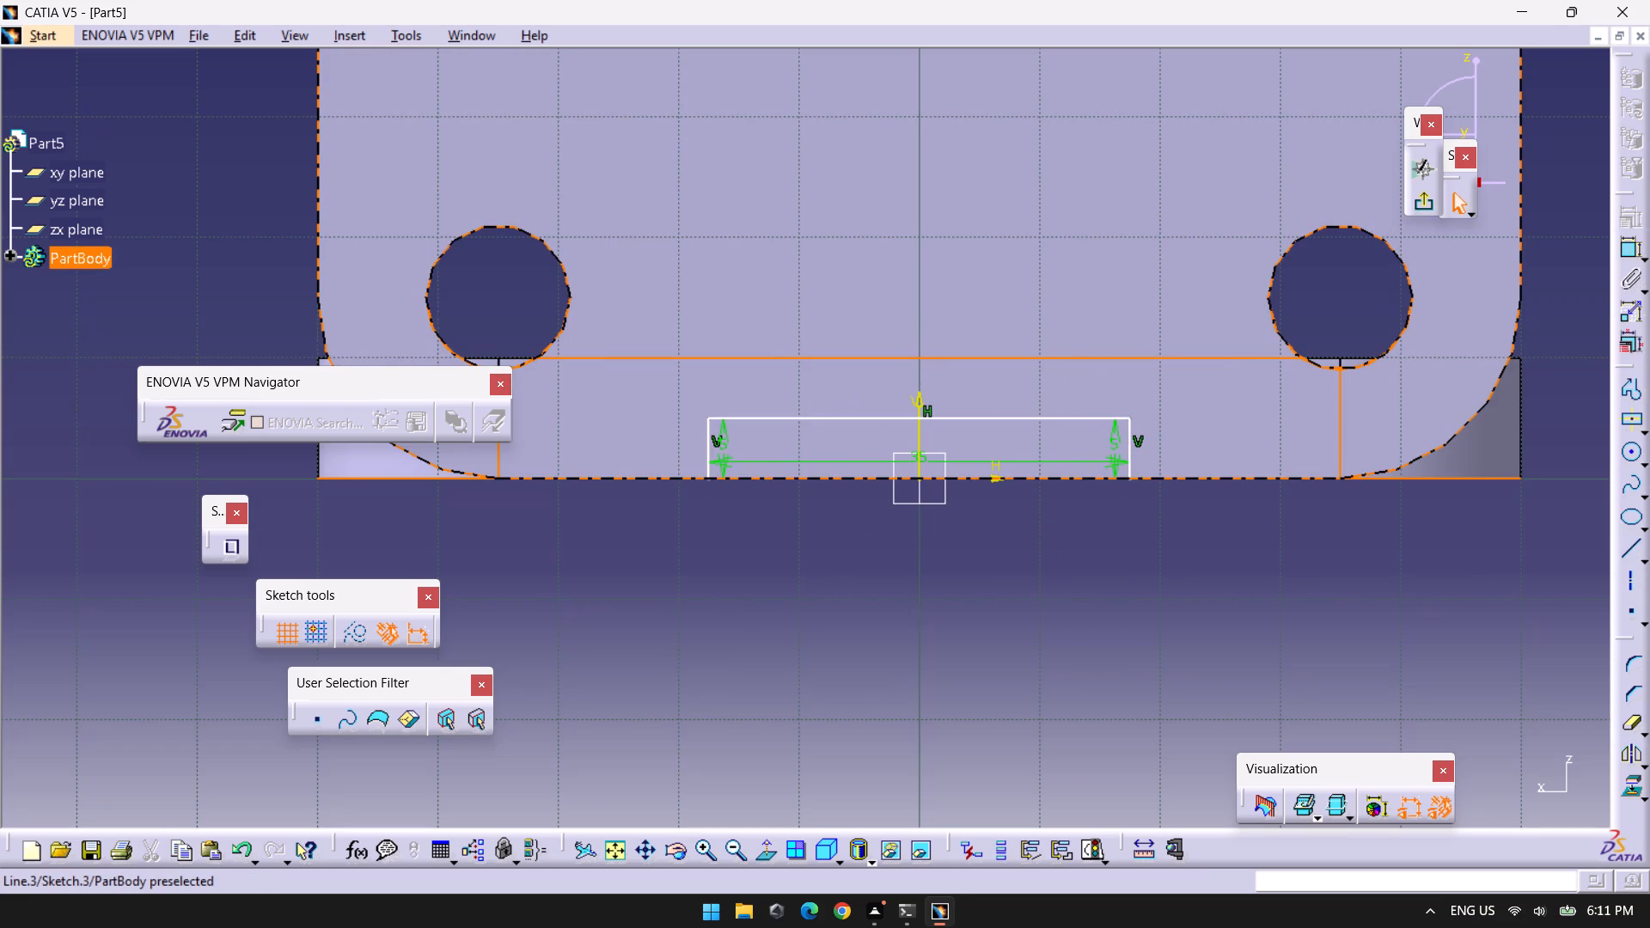
{"action": "key", "text": "ctrl+z"}
{"action": "left_click_drag", "start_coordinate": [729, 540], "coordinate": [1145, 387]}
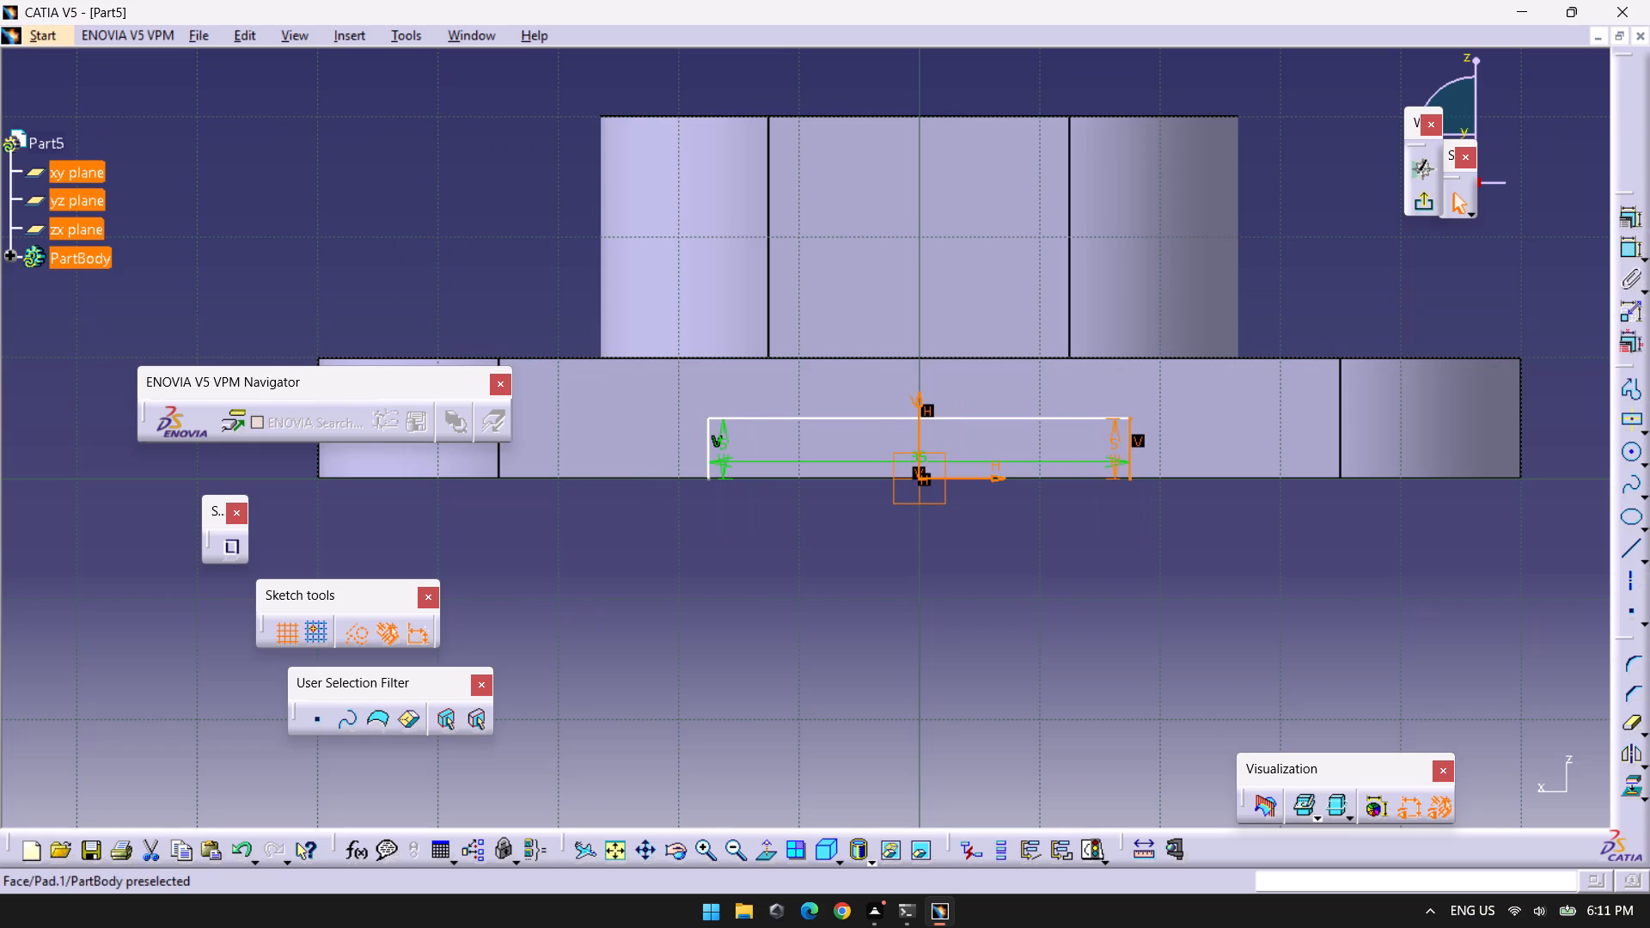
{"action": "key", "text": "Delete"}
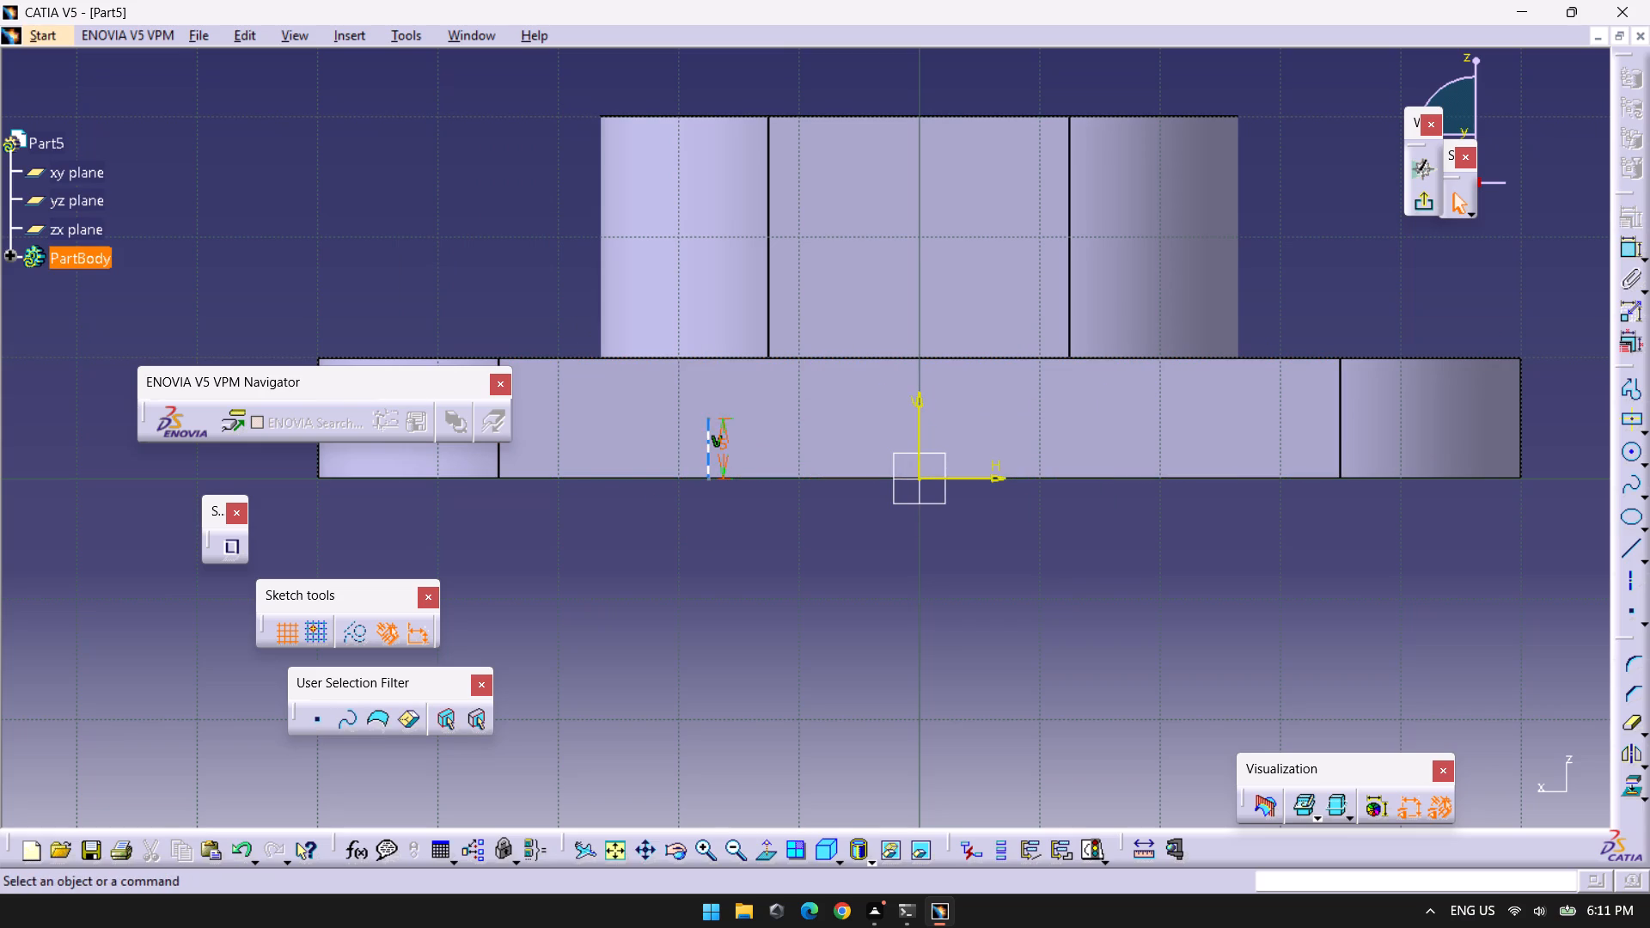
{"action": "left_click", "coordinate": [716, 443]}
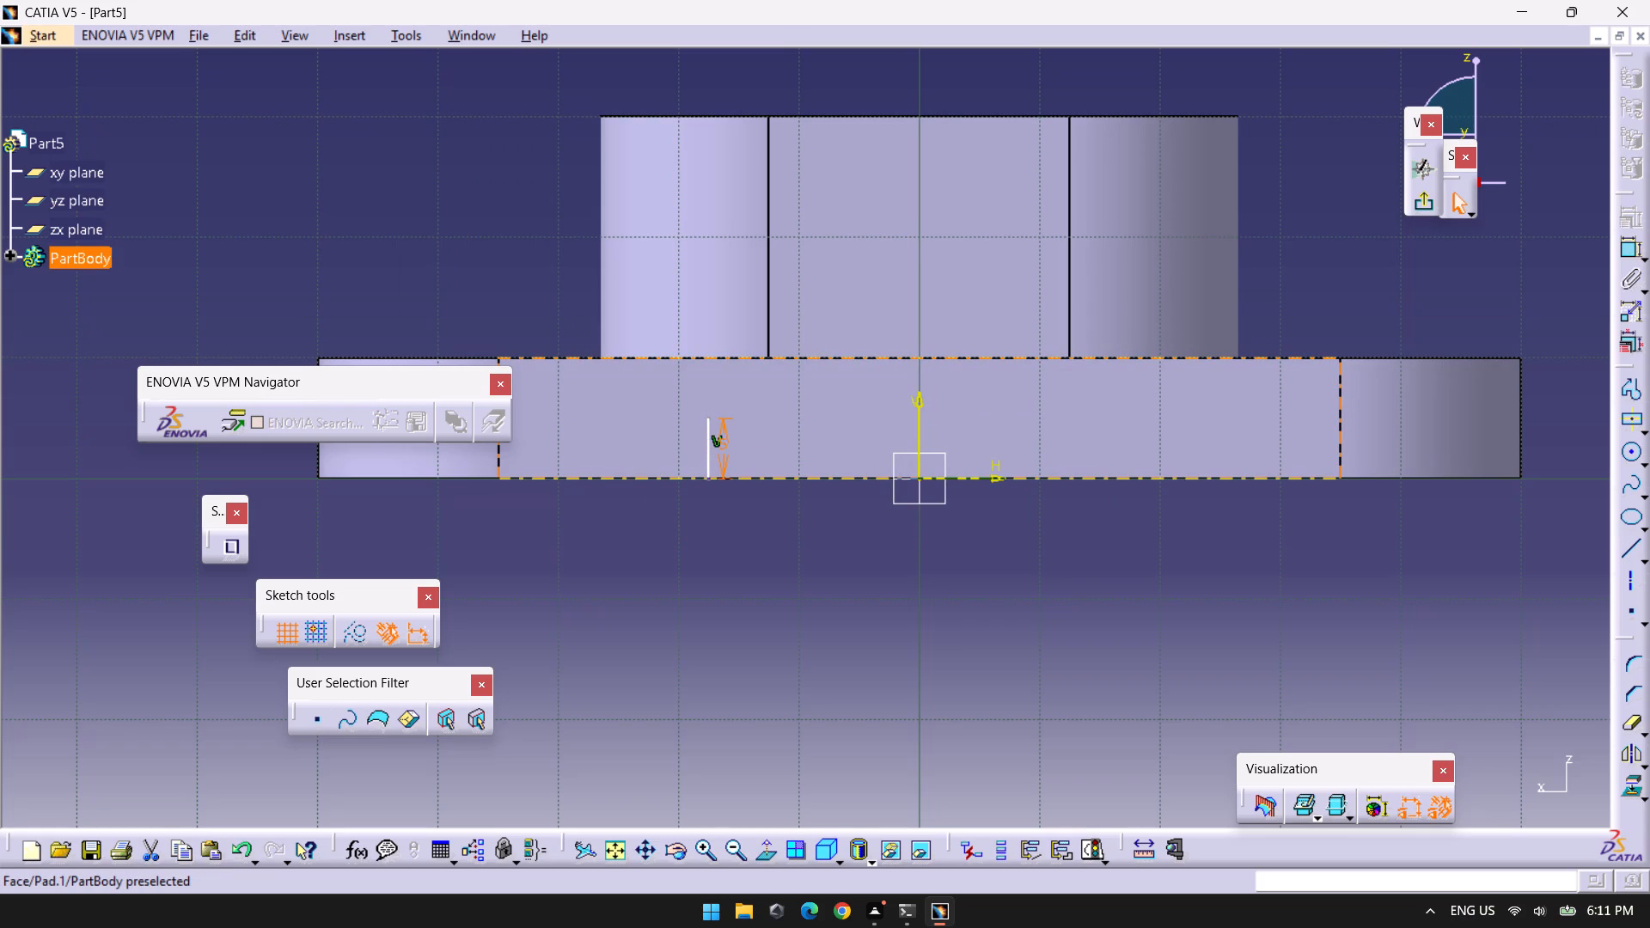
{"action": "left_click", "coordinate": [708, 456]}
{"action": "key", "text": "Delete"}
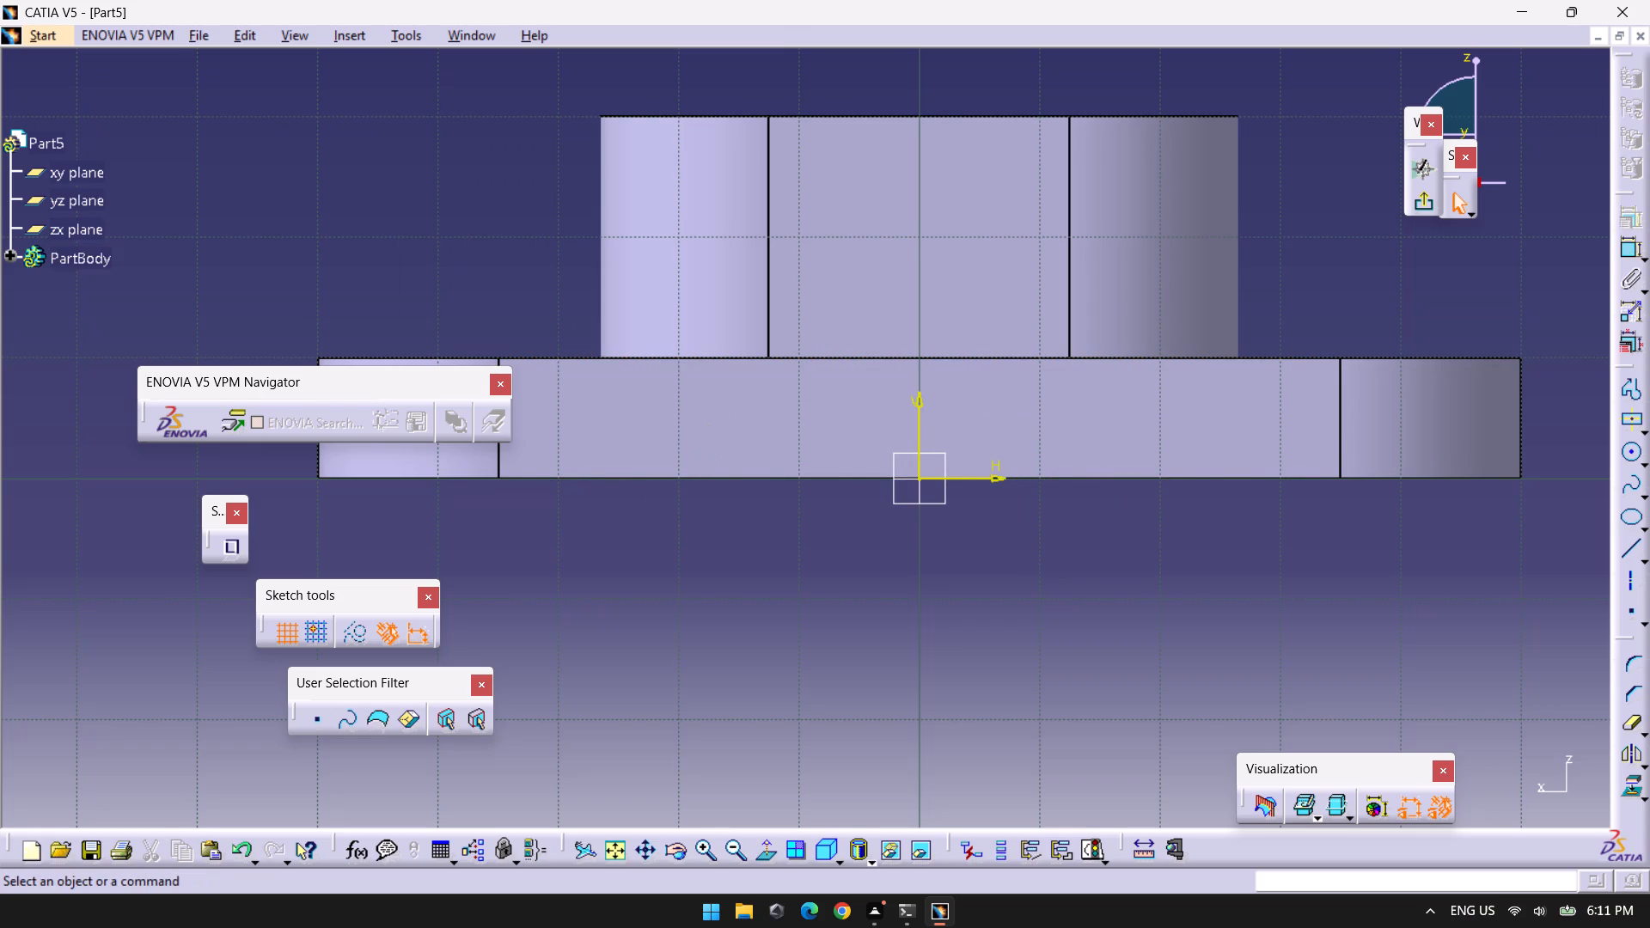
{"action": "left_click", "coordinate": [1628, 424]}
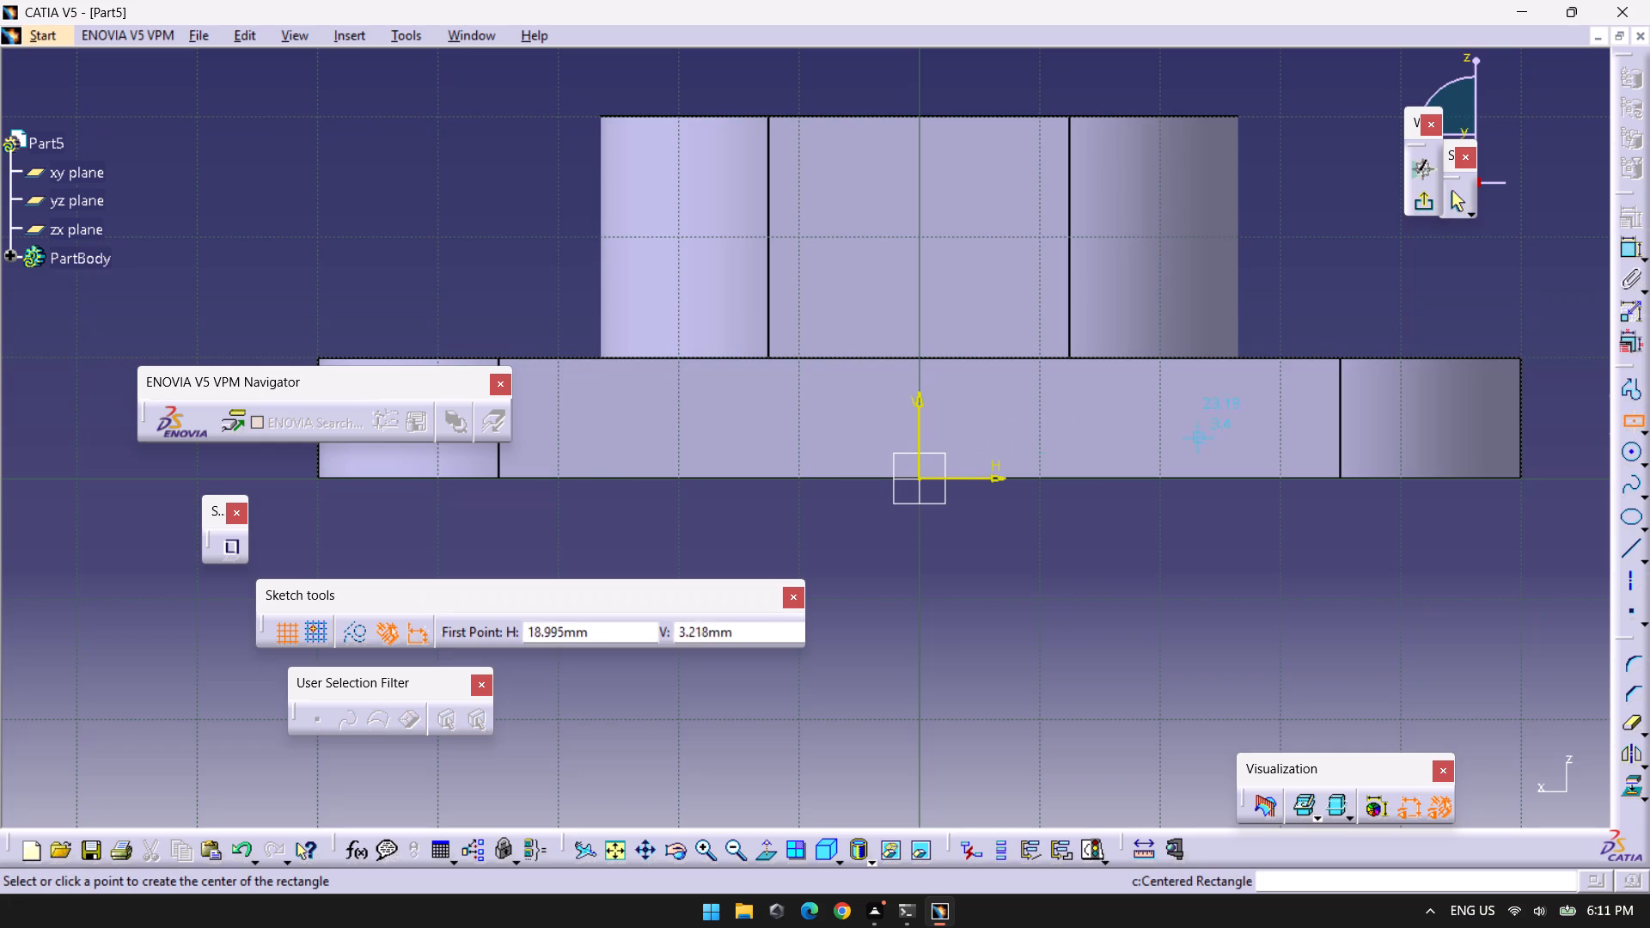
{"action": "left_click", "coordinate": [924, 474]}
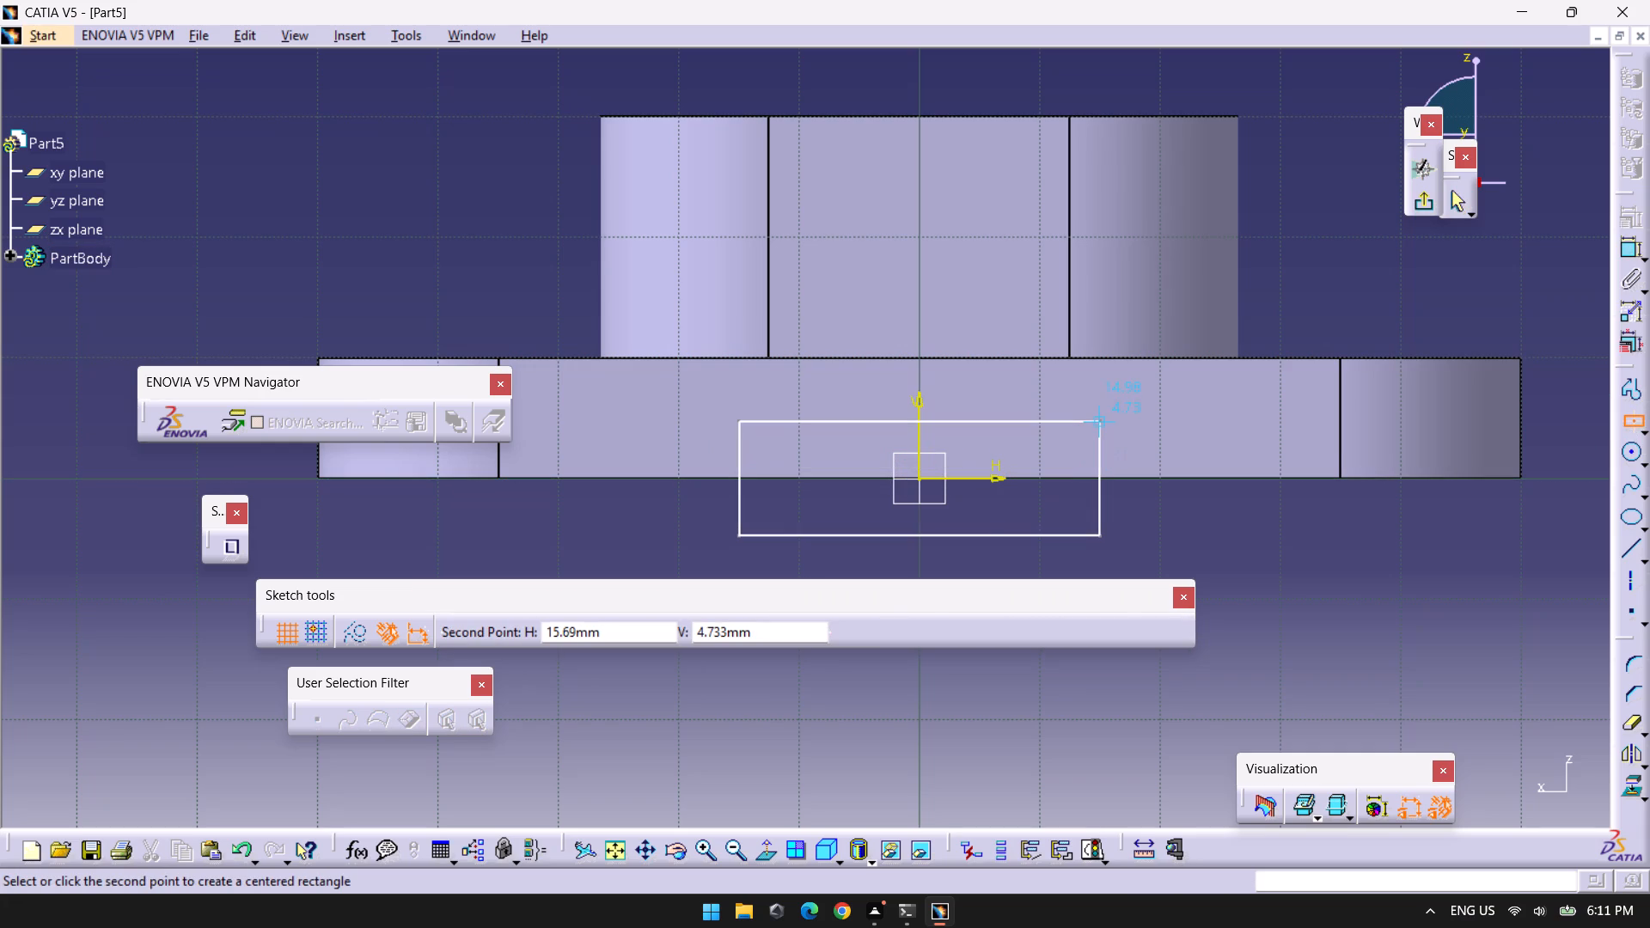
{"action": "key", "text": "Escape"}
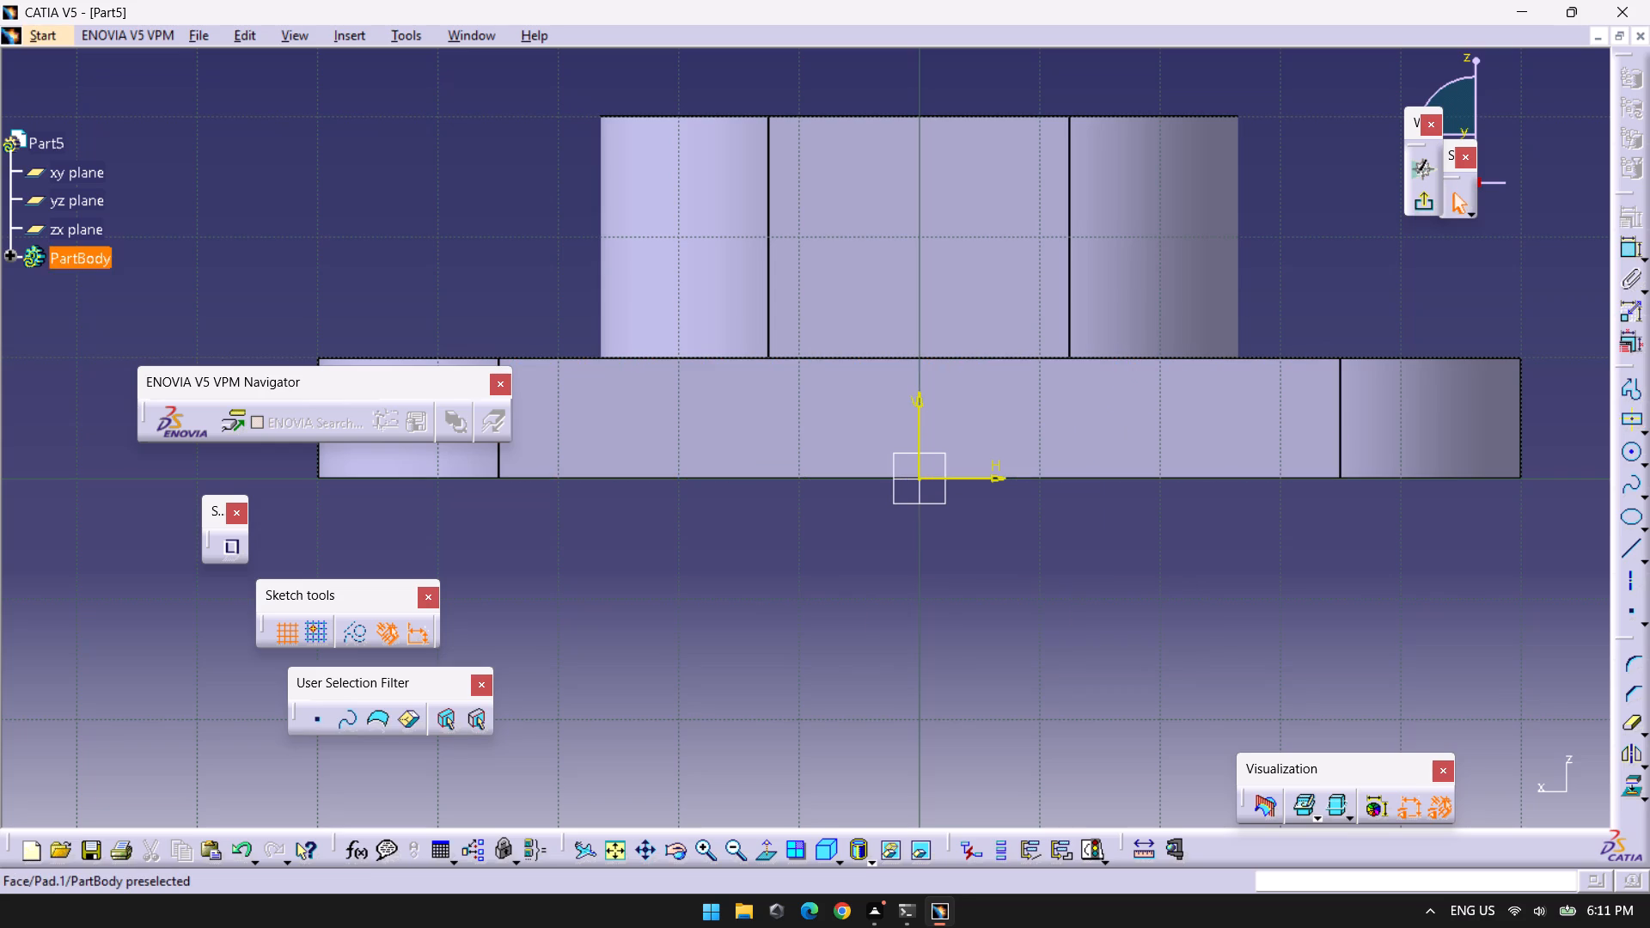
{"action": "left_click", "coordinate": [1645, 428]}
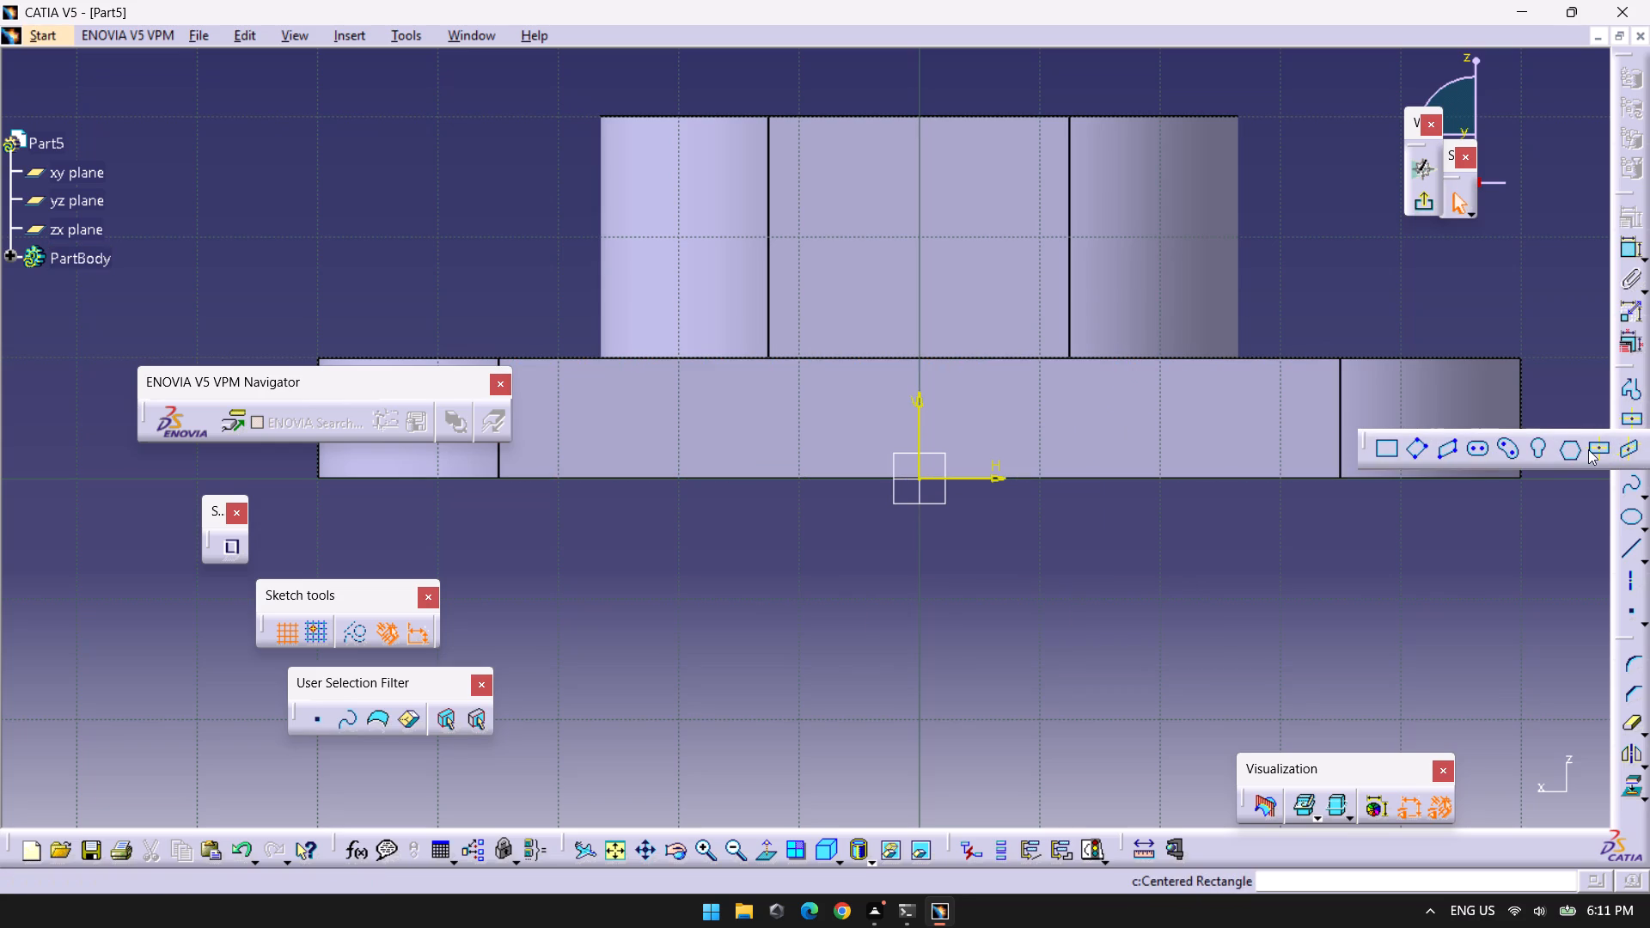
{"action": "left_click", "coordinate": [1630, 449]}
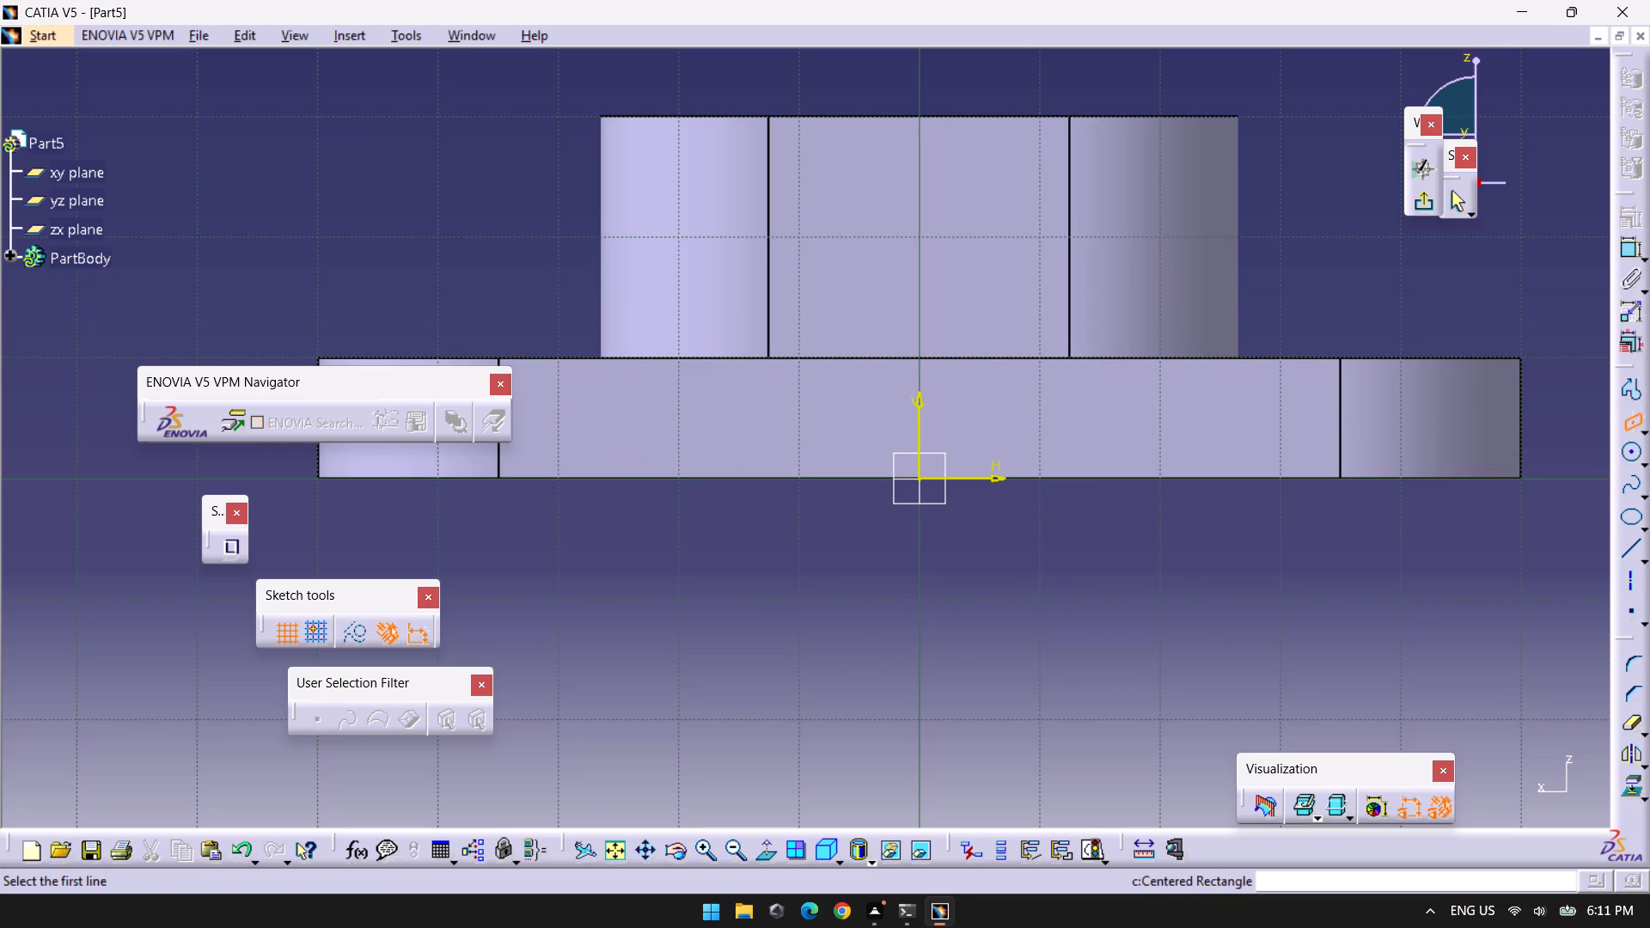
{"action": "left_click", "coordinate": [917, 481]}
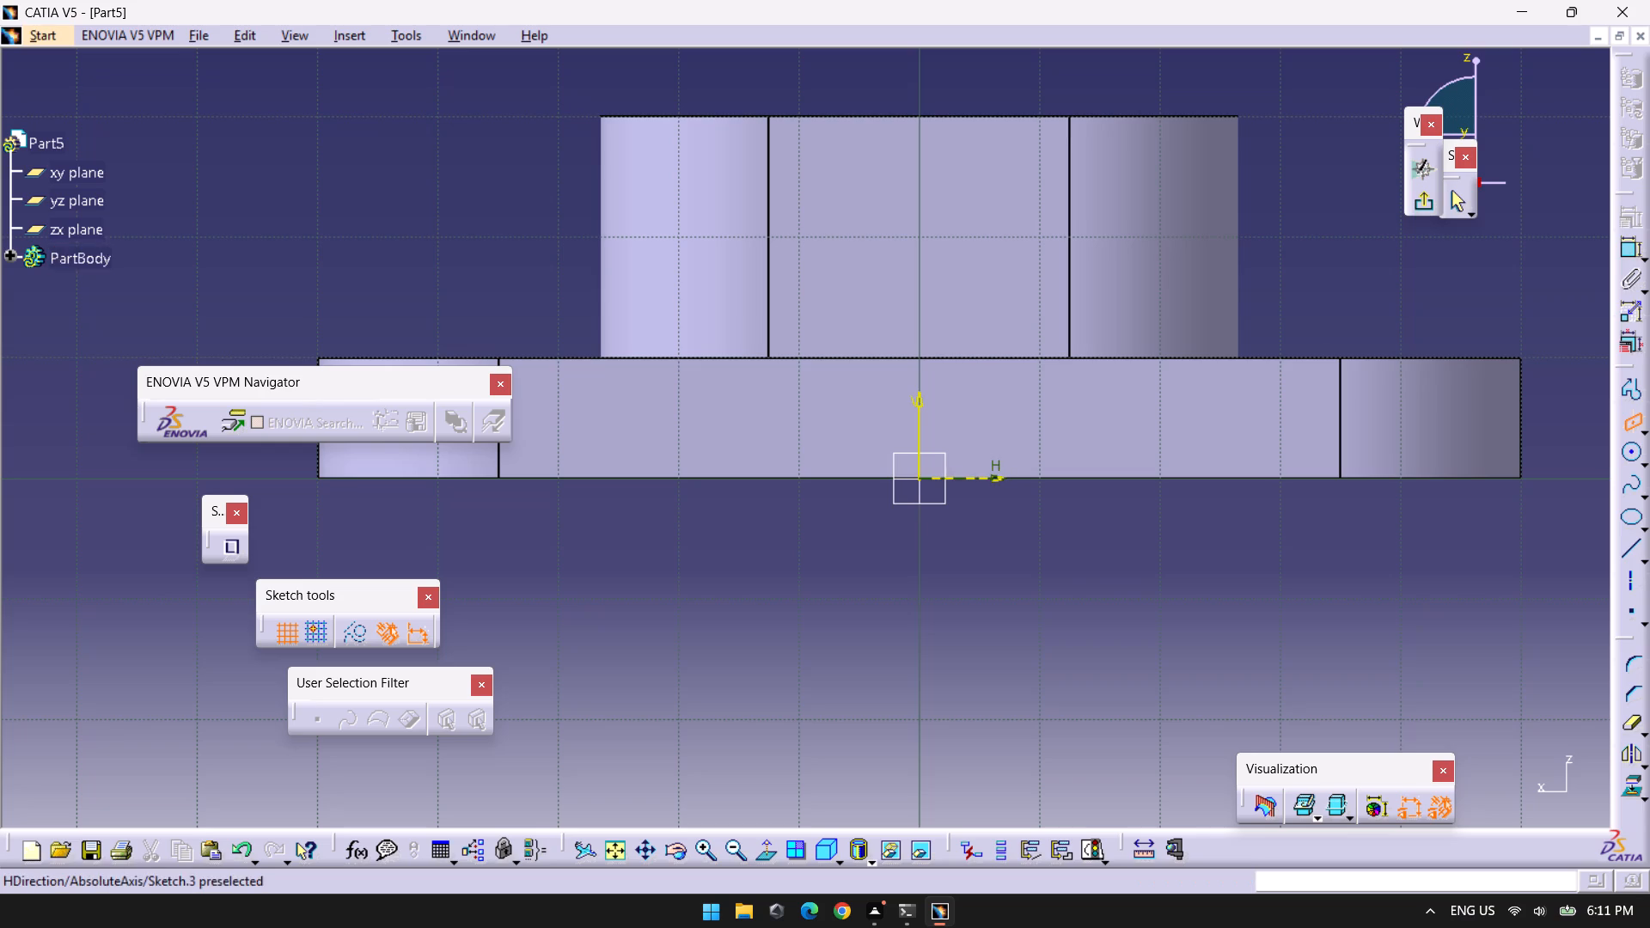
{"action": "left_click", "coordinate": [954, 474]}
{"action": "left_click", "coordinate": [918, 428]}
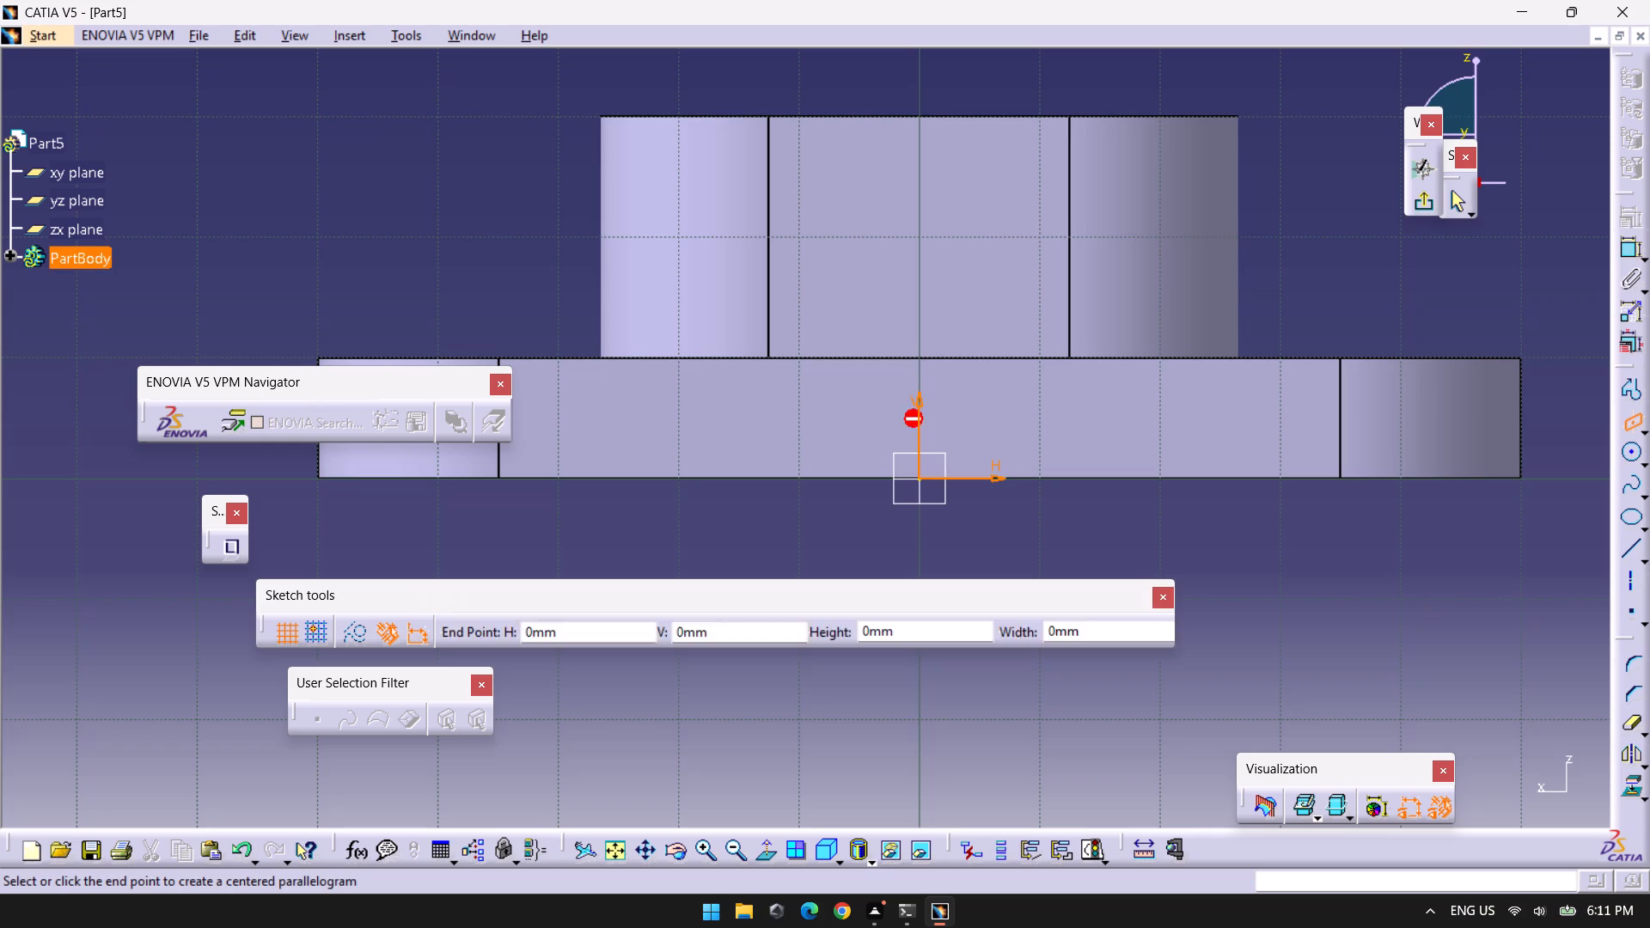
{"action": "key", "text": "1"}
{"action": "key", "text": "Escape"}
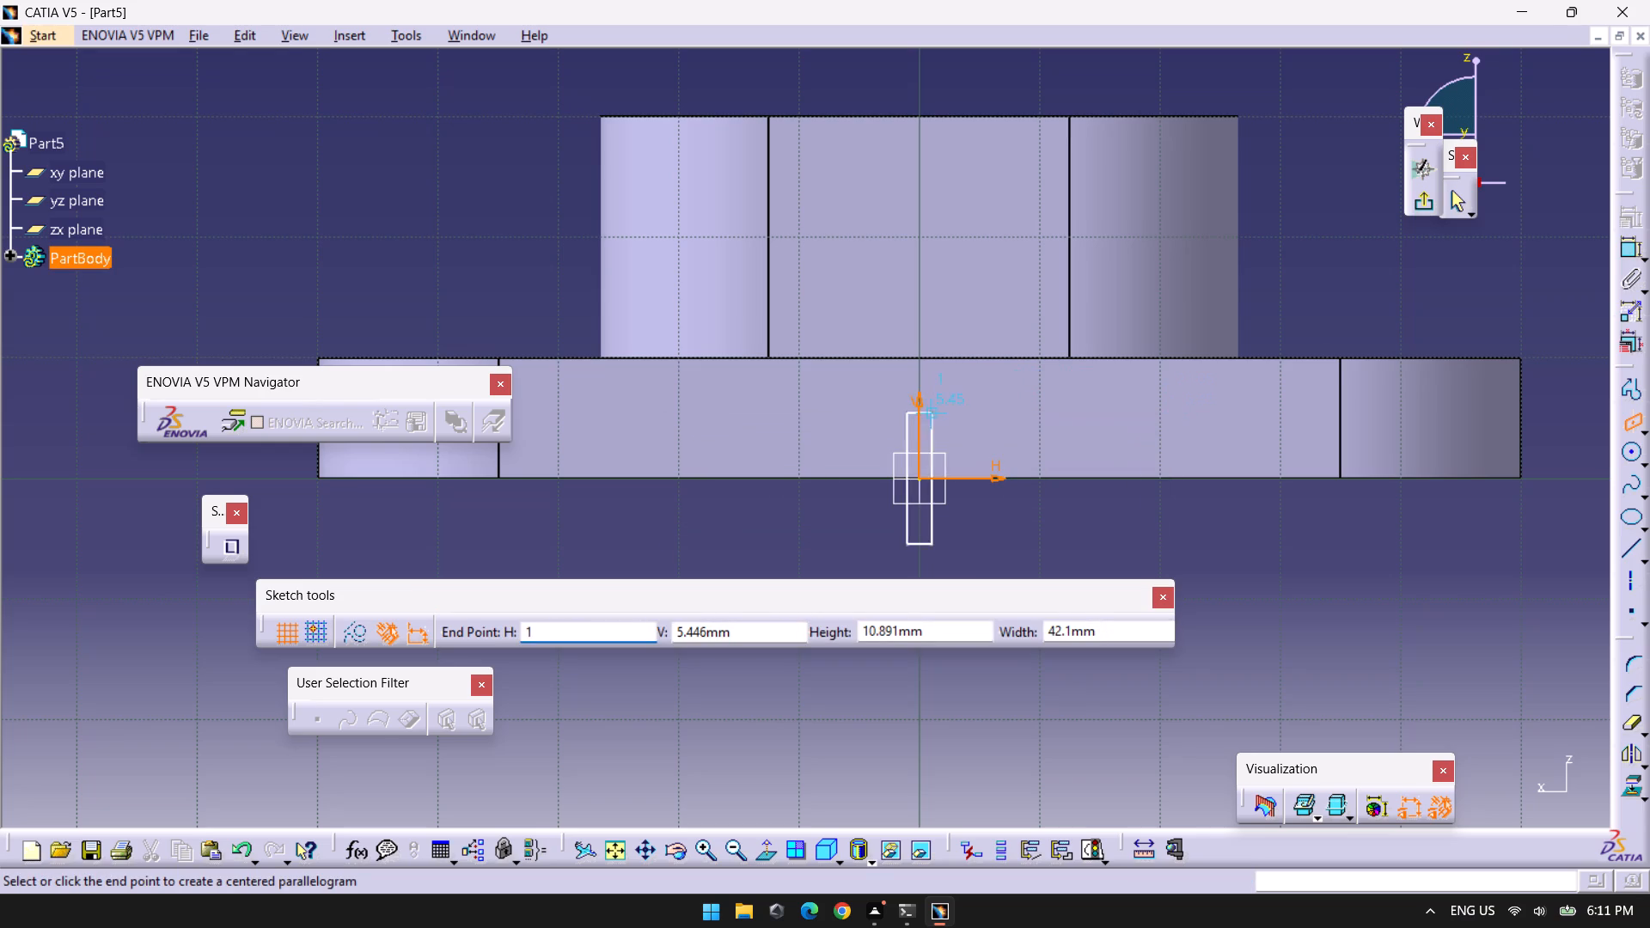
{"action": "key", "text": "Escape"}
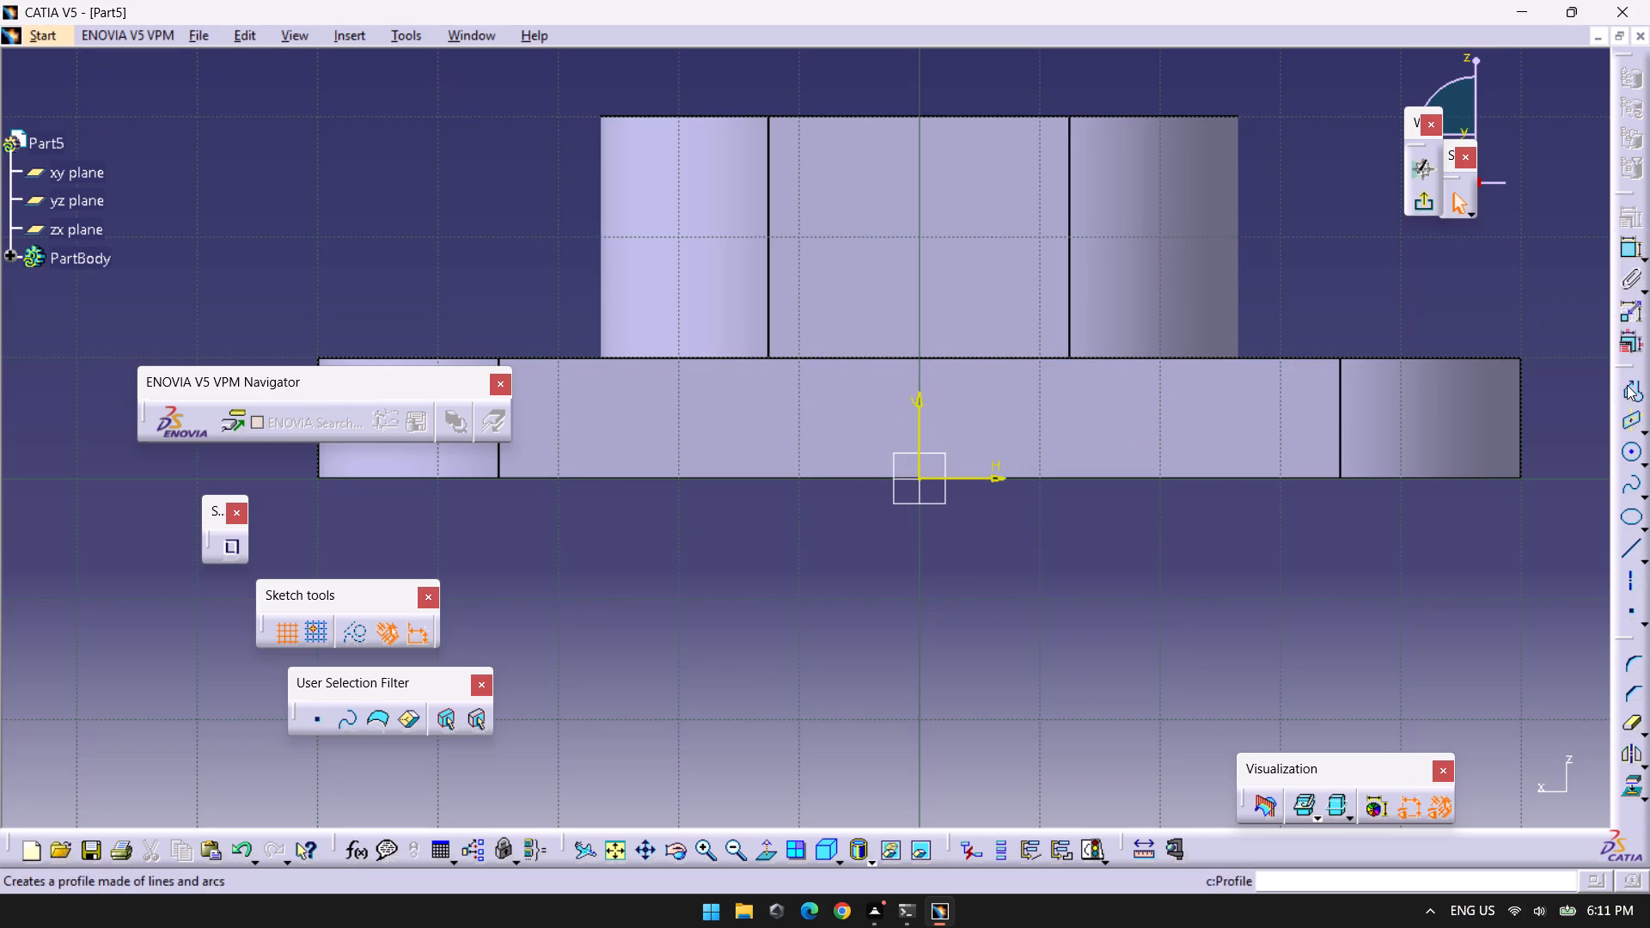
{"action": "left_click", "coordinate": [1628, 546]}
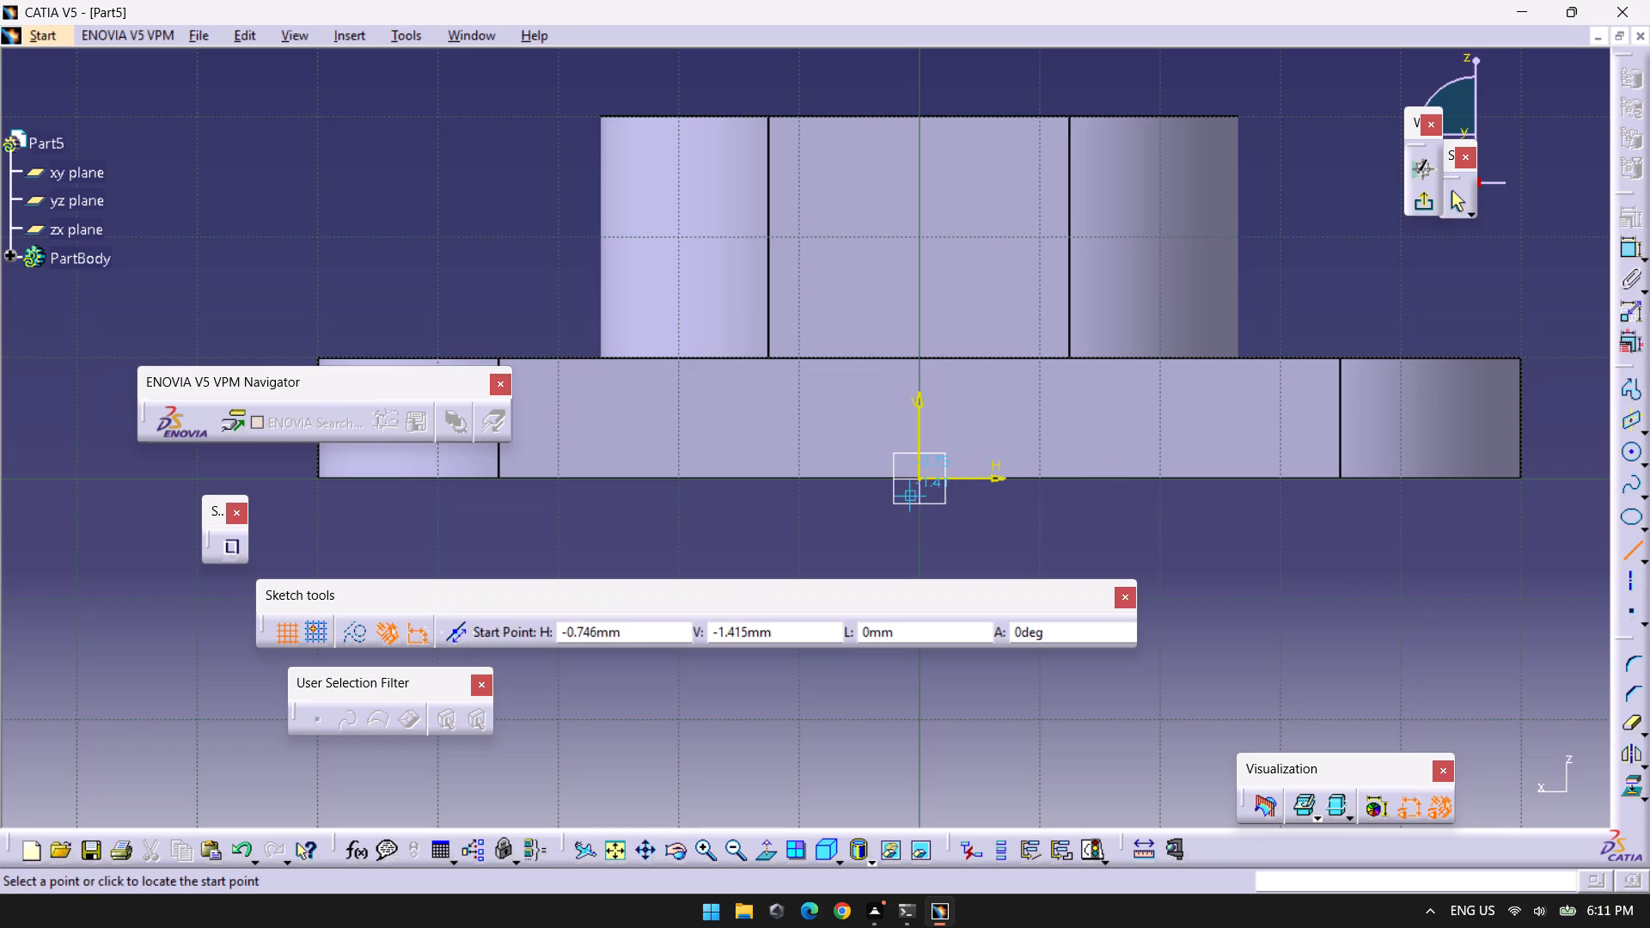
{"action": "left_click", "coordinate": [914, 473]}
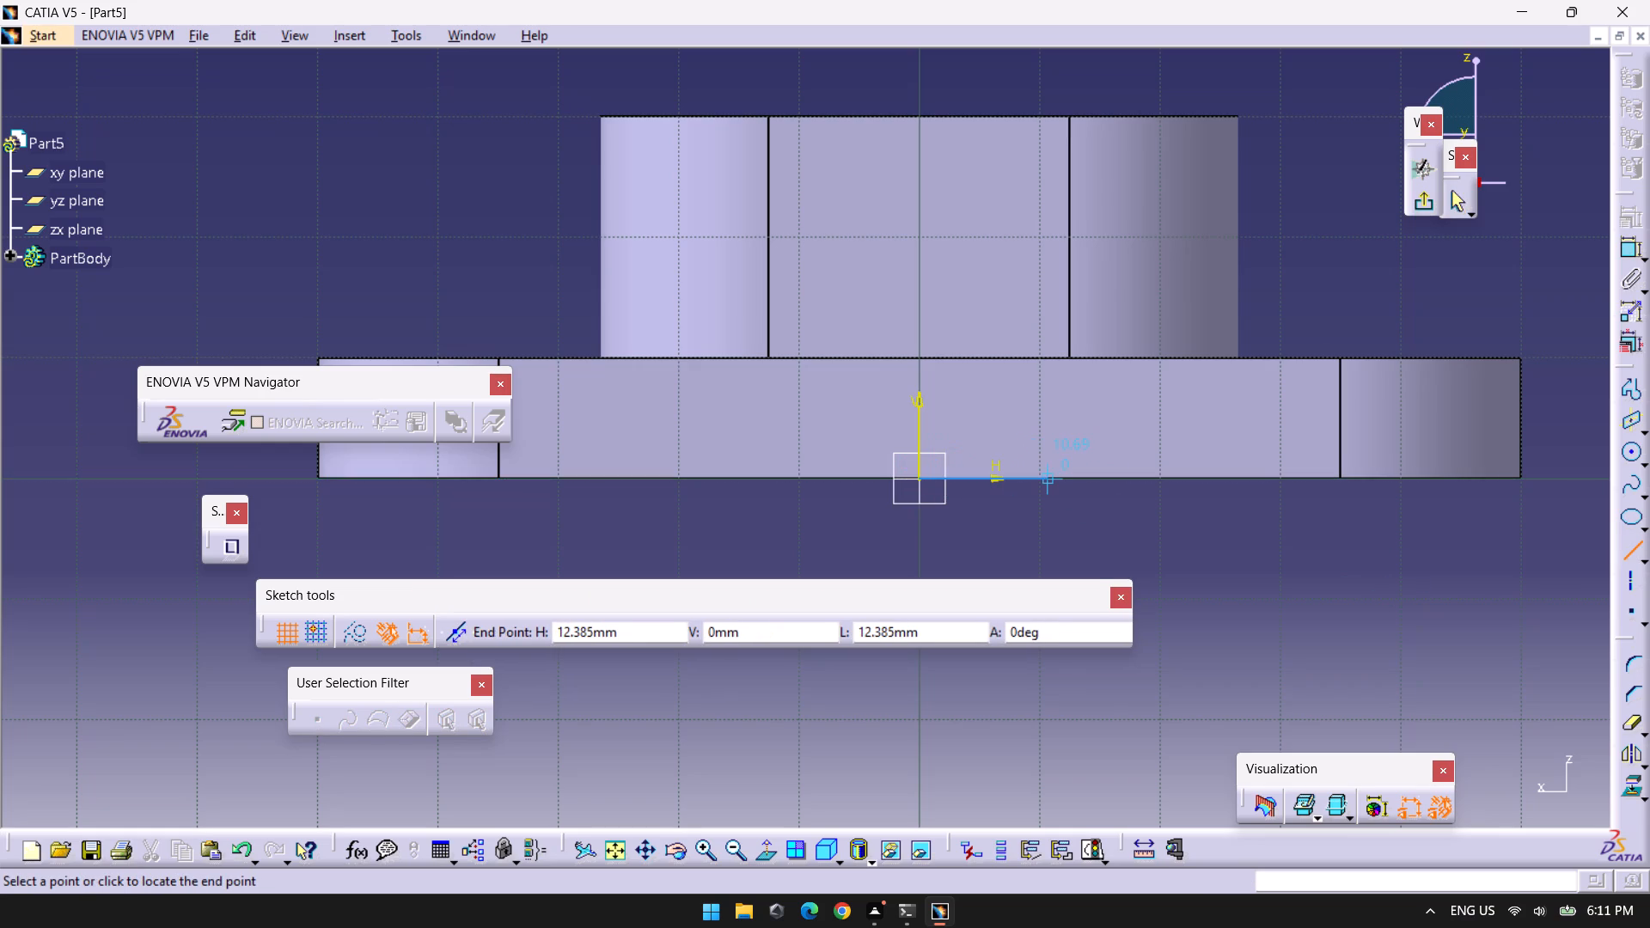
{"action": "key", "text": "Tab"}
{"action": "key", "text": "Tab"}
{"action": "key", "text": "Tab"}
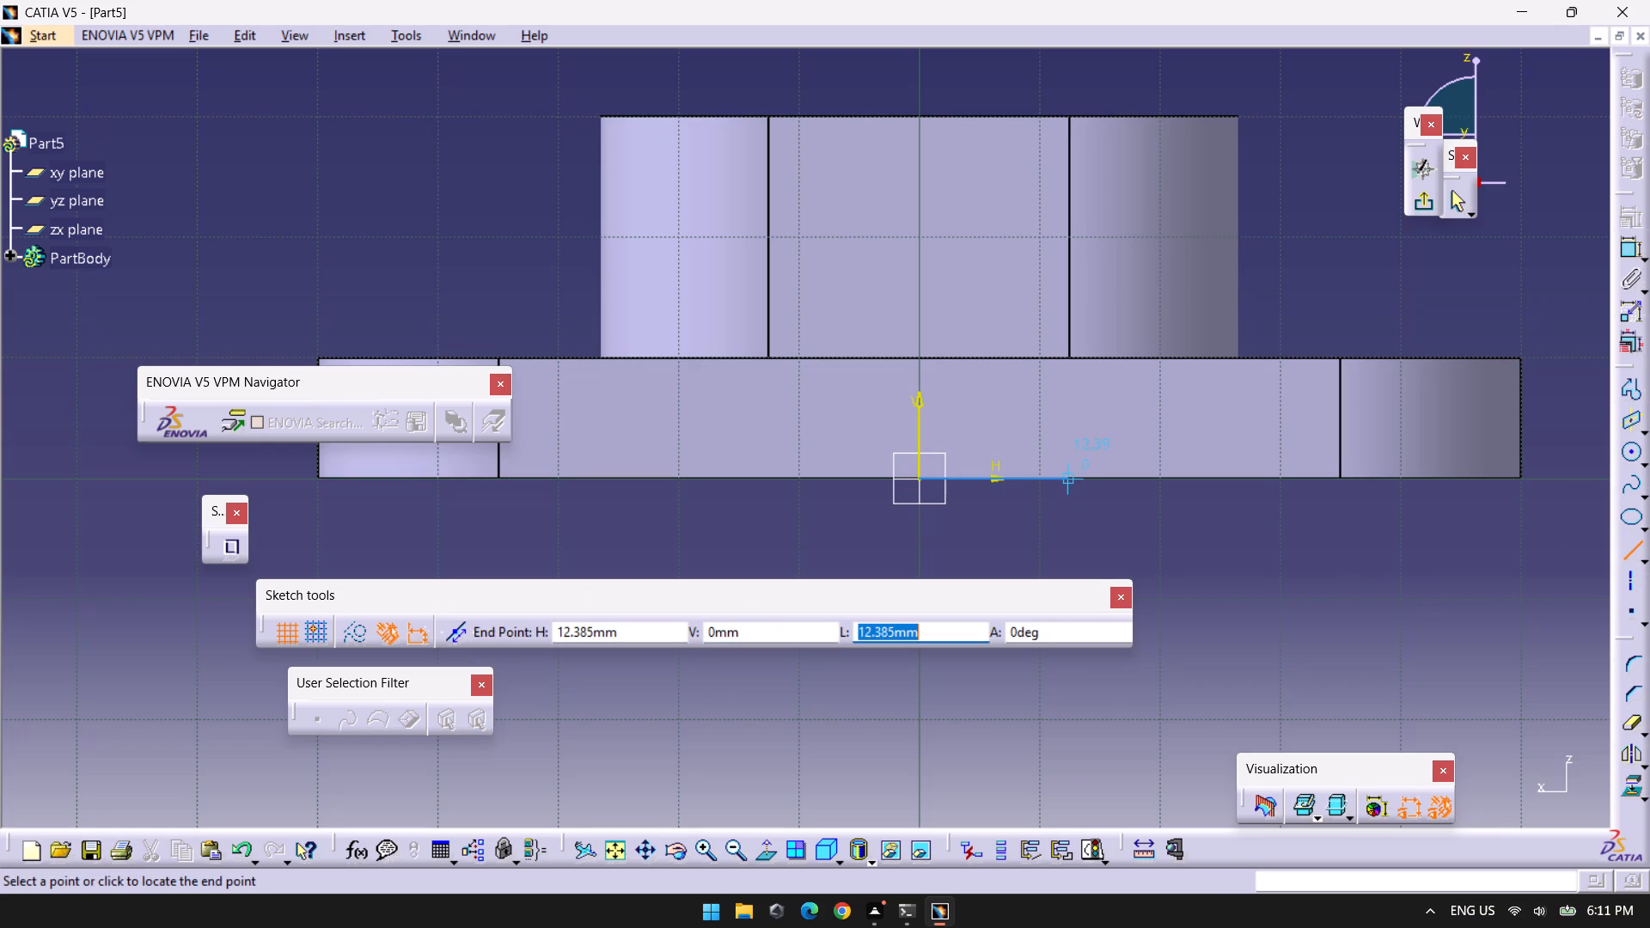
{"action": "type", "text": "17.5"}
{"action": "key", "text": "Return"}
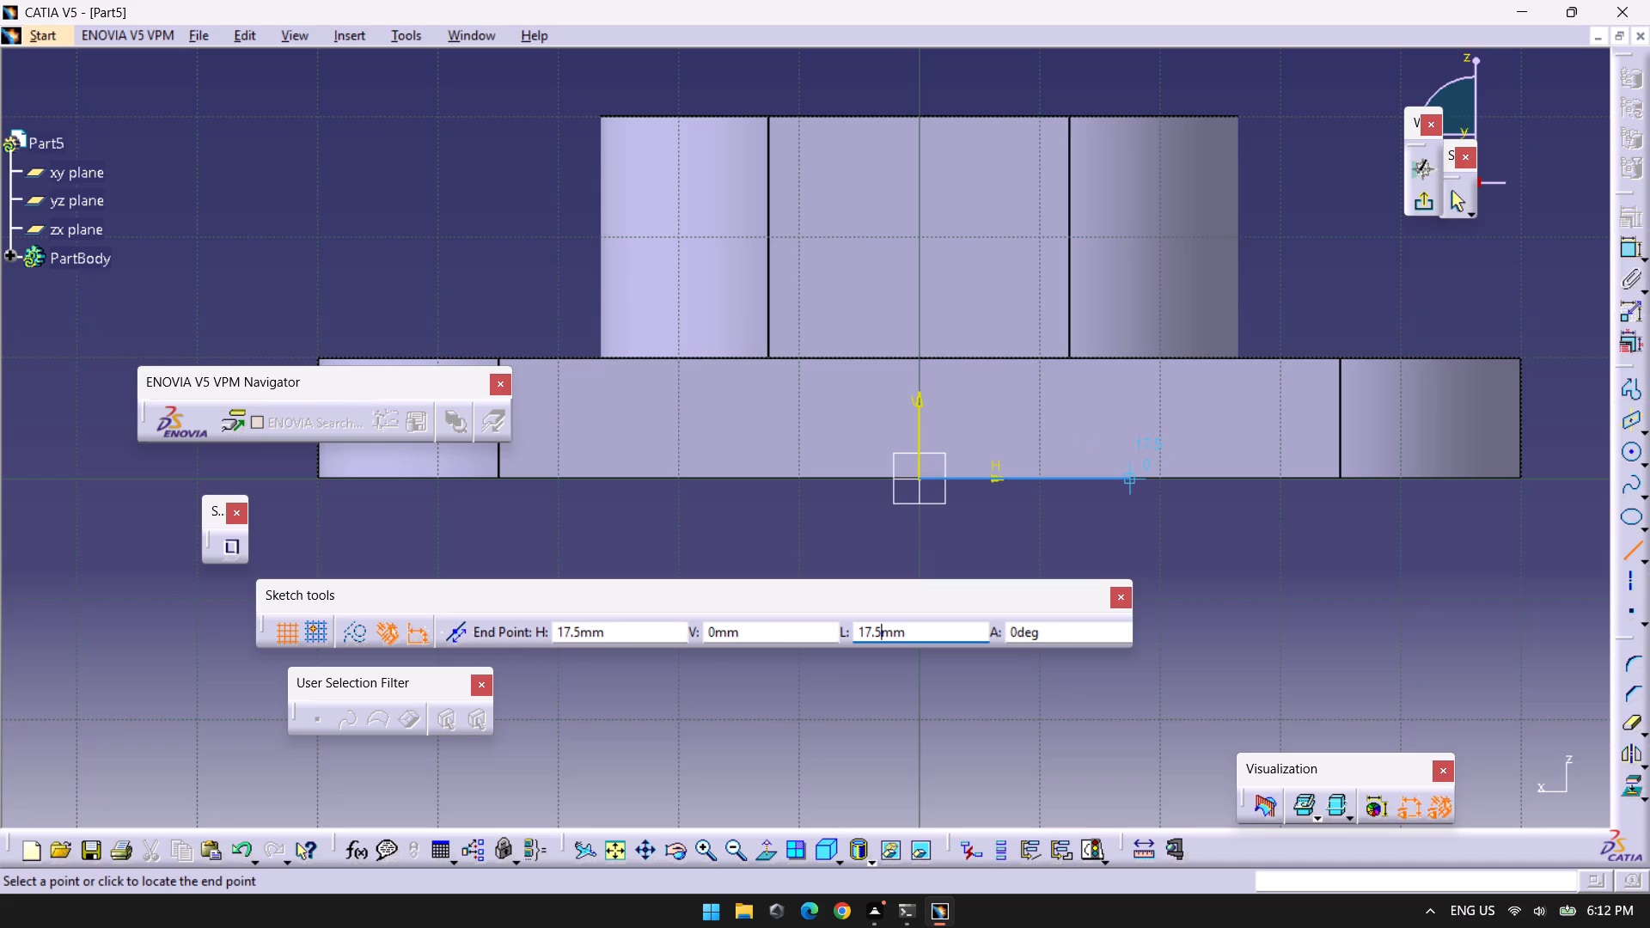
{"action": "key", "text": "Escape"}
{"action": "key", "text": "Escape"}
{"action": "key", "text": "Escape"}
Start a continuous Profile at the sketch origin with a 17.5 mm horizontal line in the positive H direction.
{"action": "left_click", "coordinate": [1635, 393]}
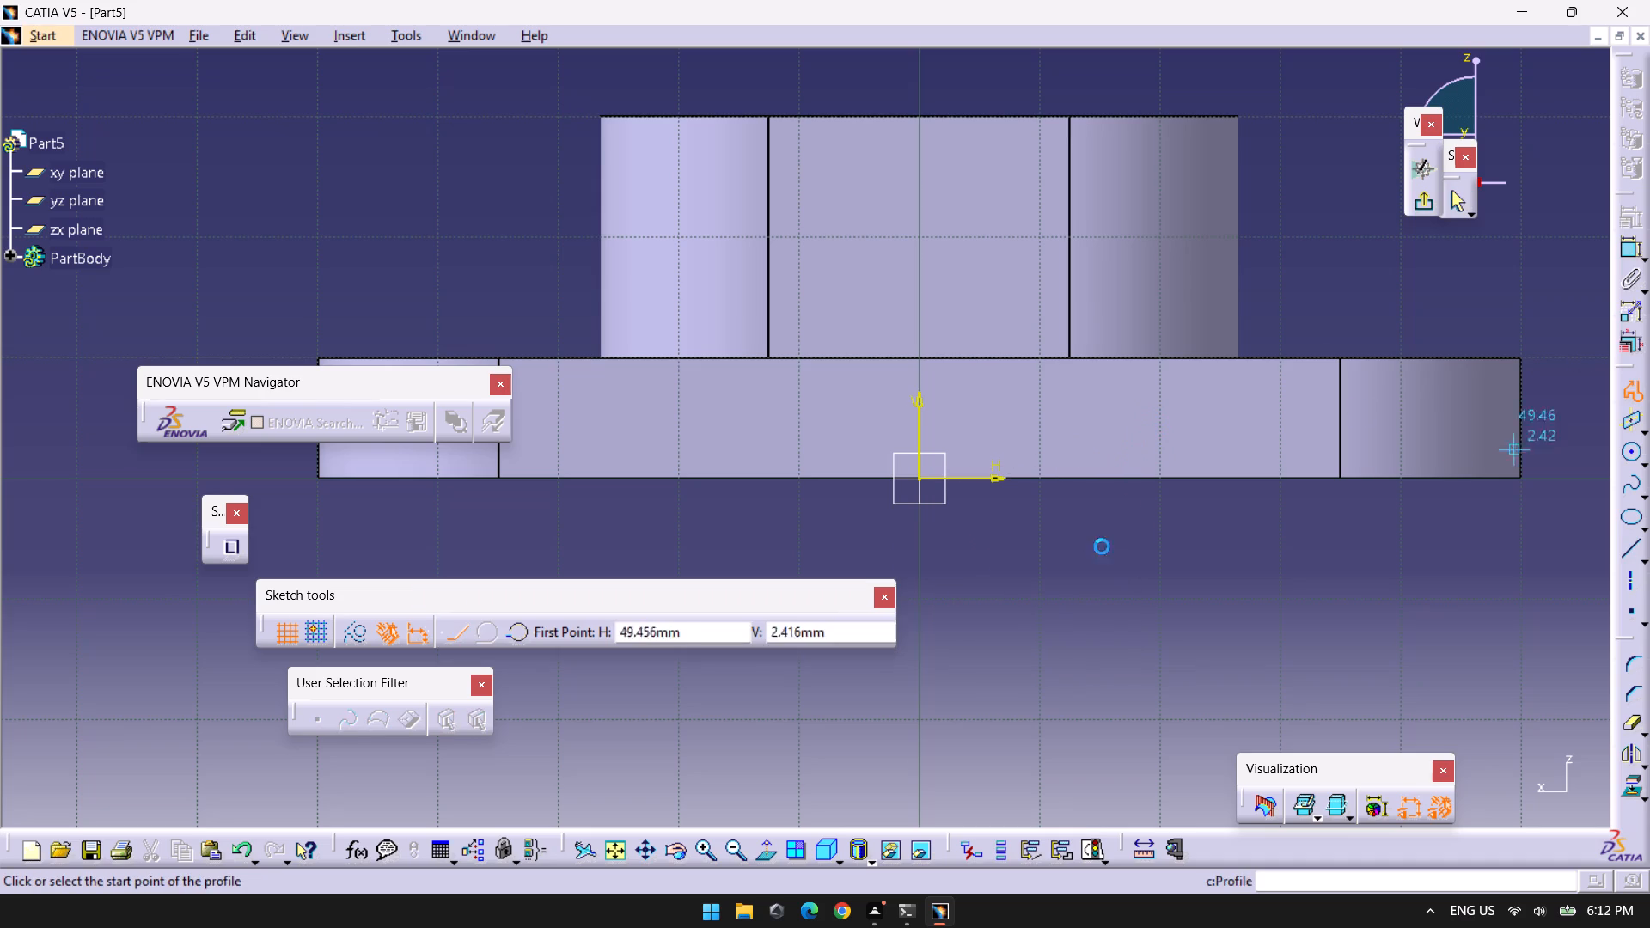
{"action": "left_click", "coordinate": [921, 474]}
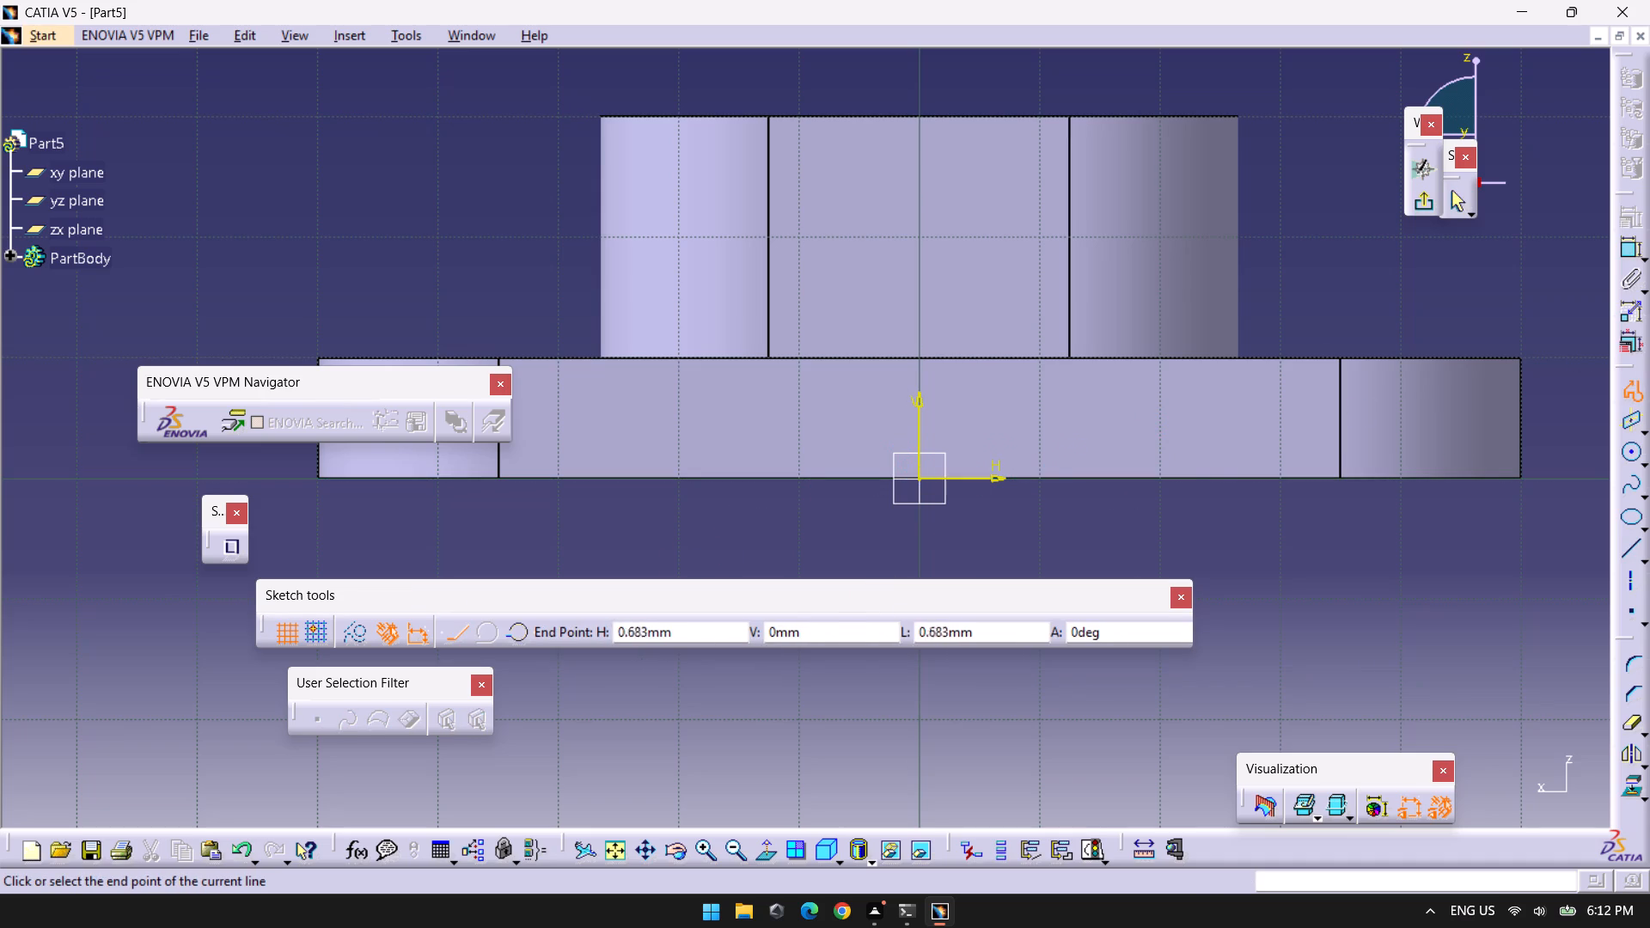
{"action": "key", "text": "Tab"}
{"action": "key", "text": "Tab"}
{"action": "key", "text": "Tab"}
{"action": "type", "text": "17.5"}
{"action": "key", "text": "Return"}
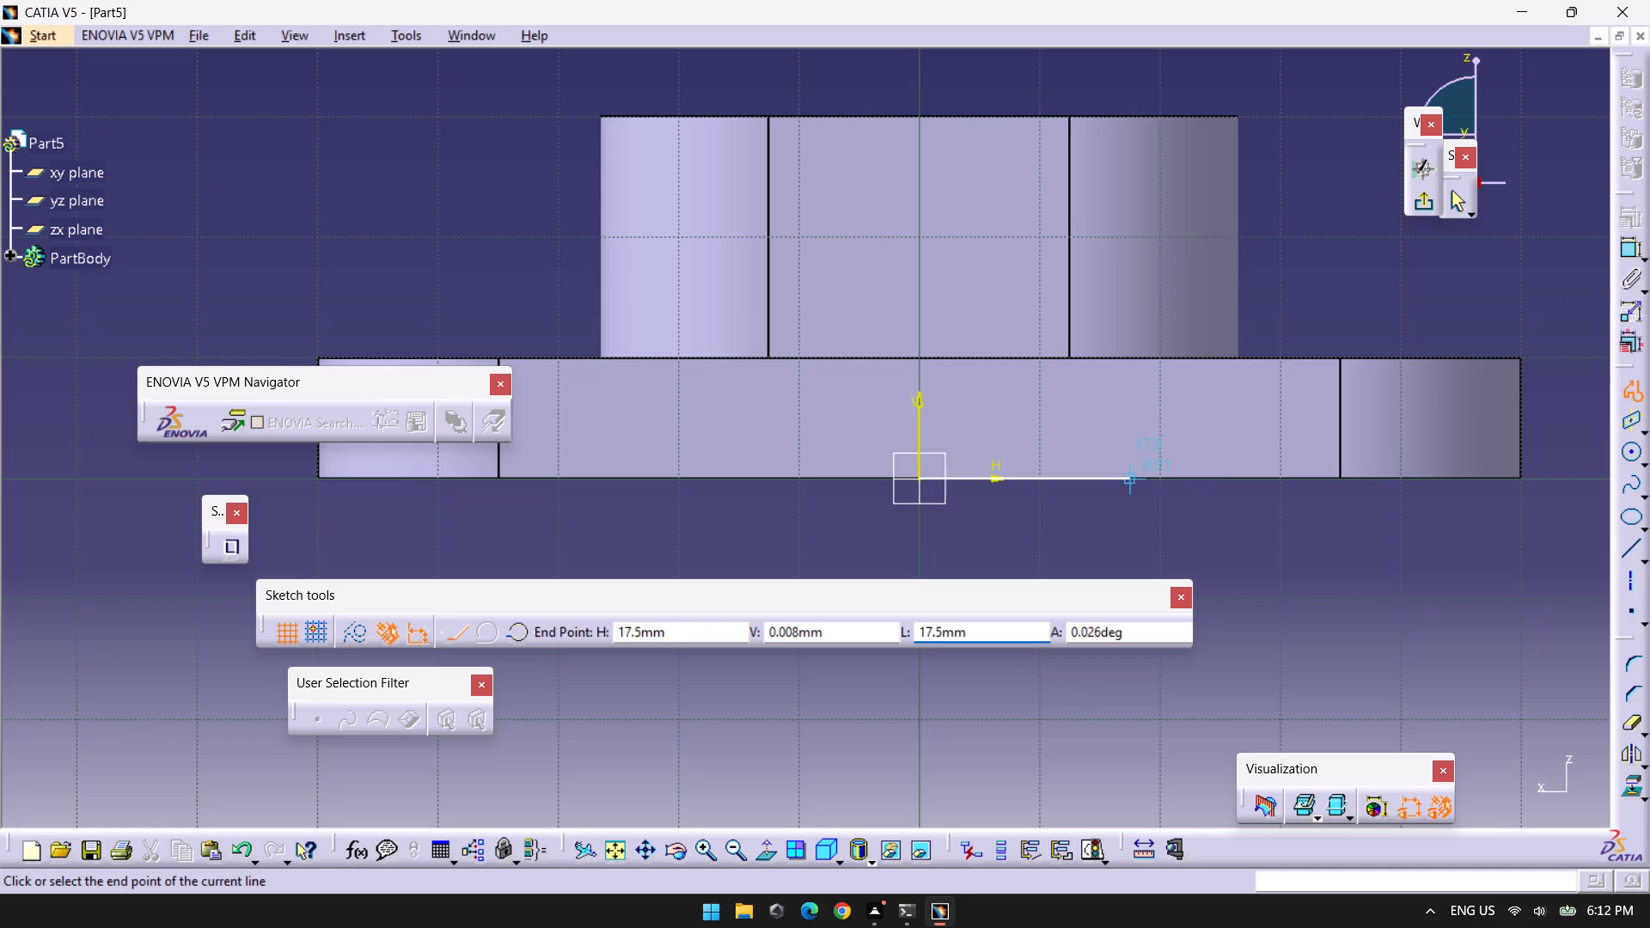
{"action": "left_click", "coordinate": [1207, 476]}
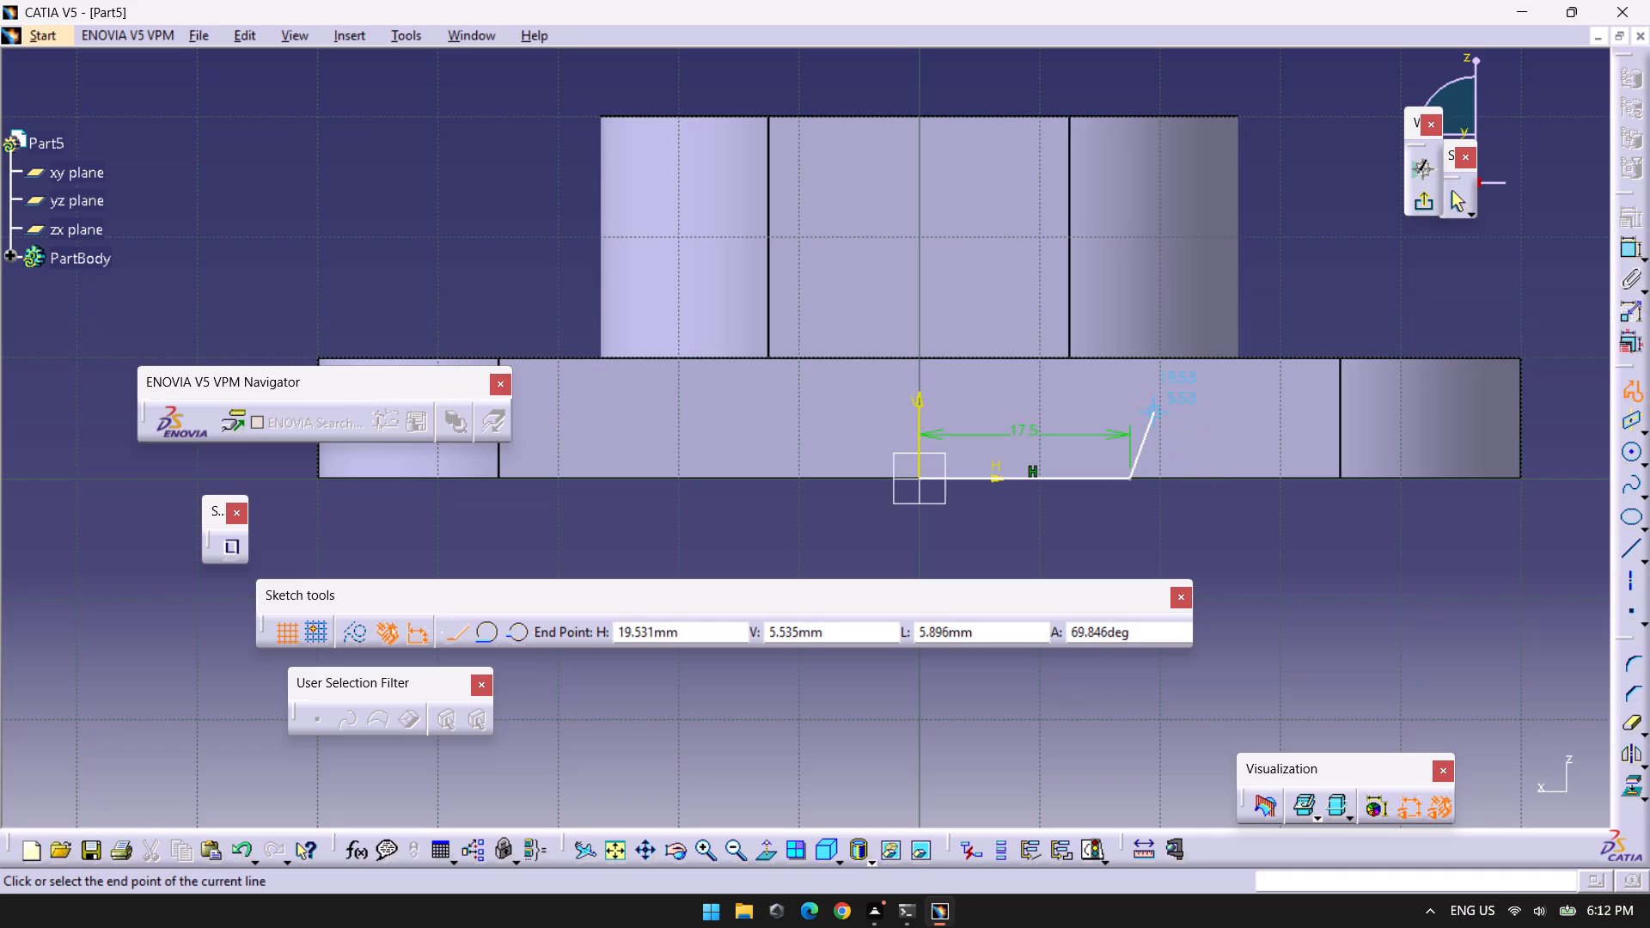
Continue the profile with a 5 mm vertical line up from the end of the 17.5 mm line.
{"action": "key", "text": "Tab"}
{"action": "key", "text": "Tab"}
{"action": "key", "text": "Tab"}
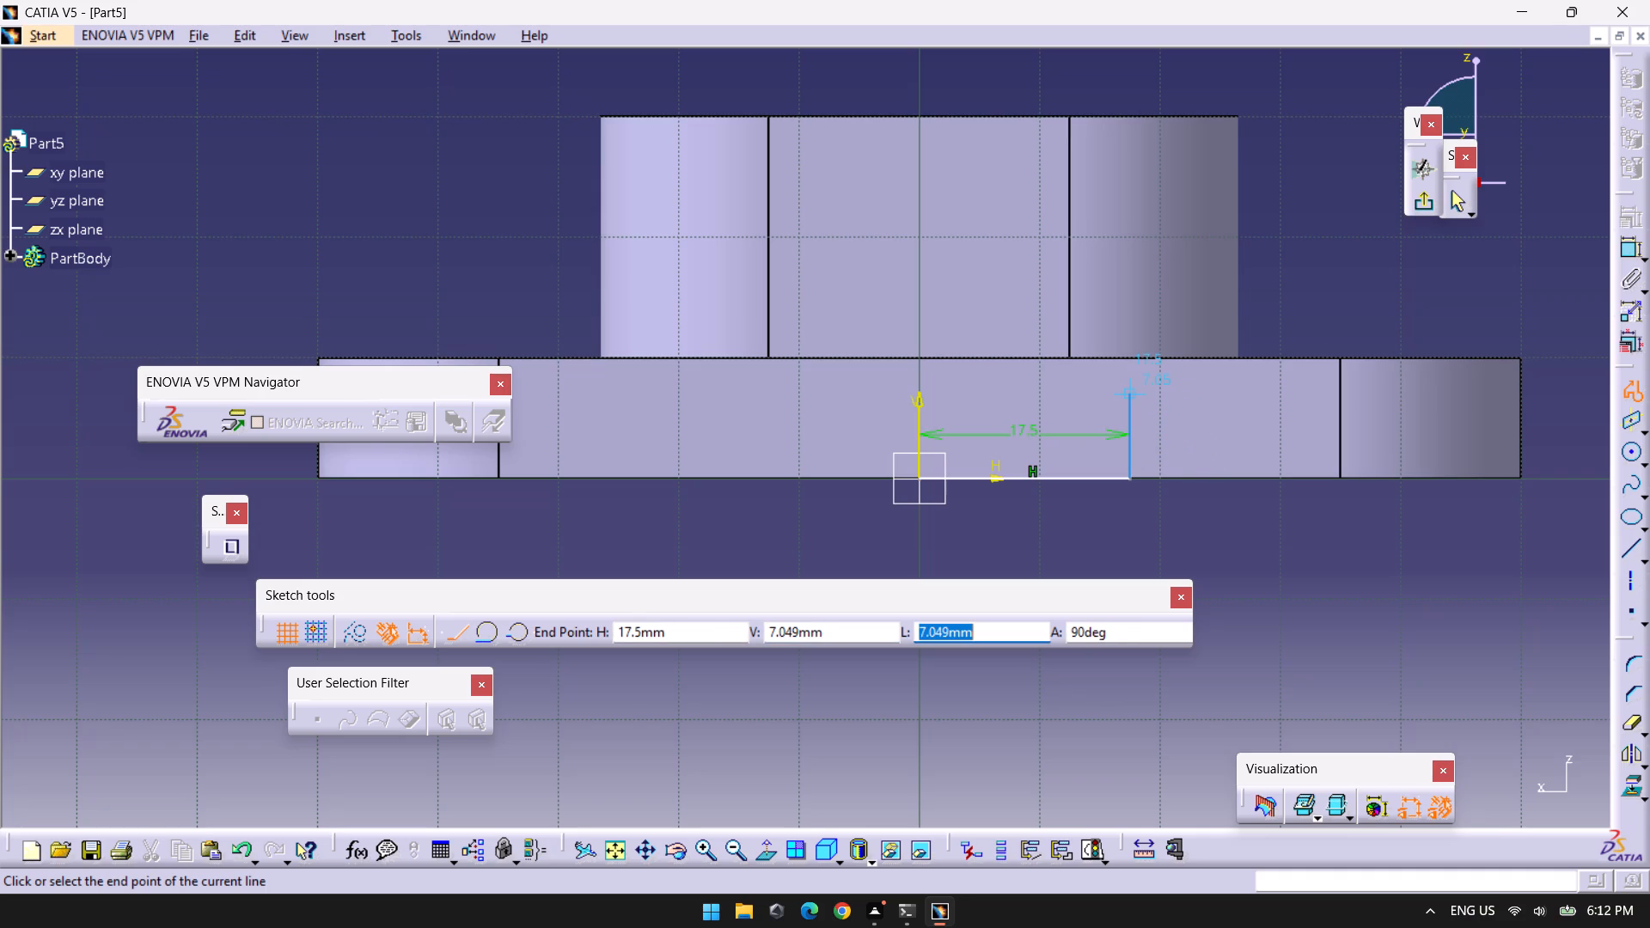
{"action": "key", "text": "5"}
{"action": "key", "text": "Return"}
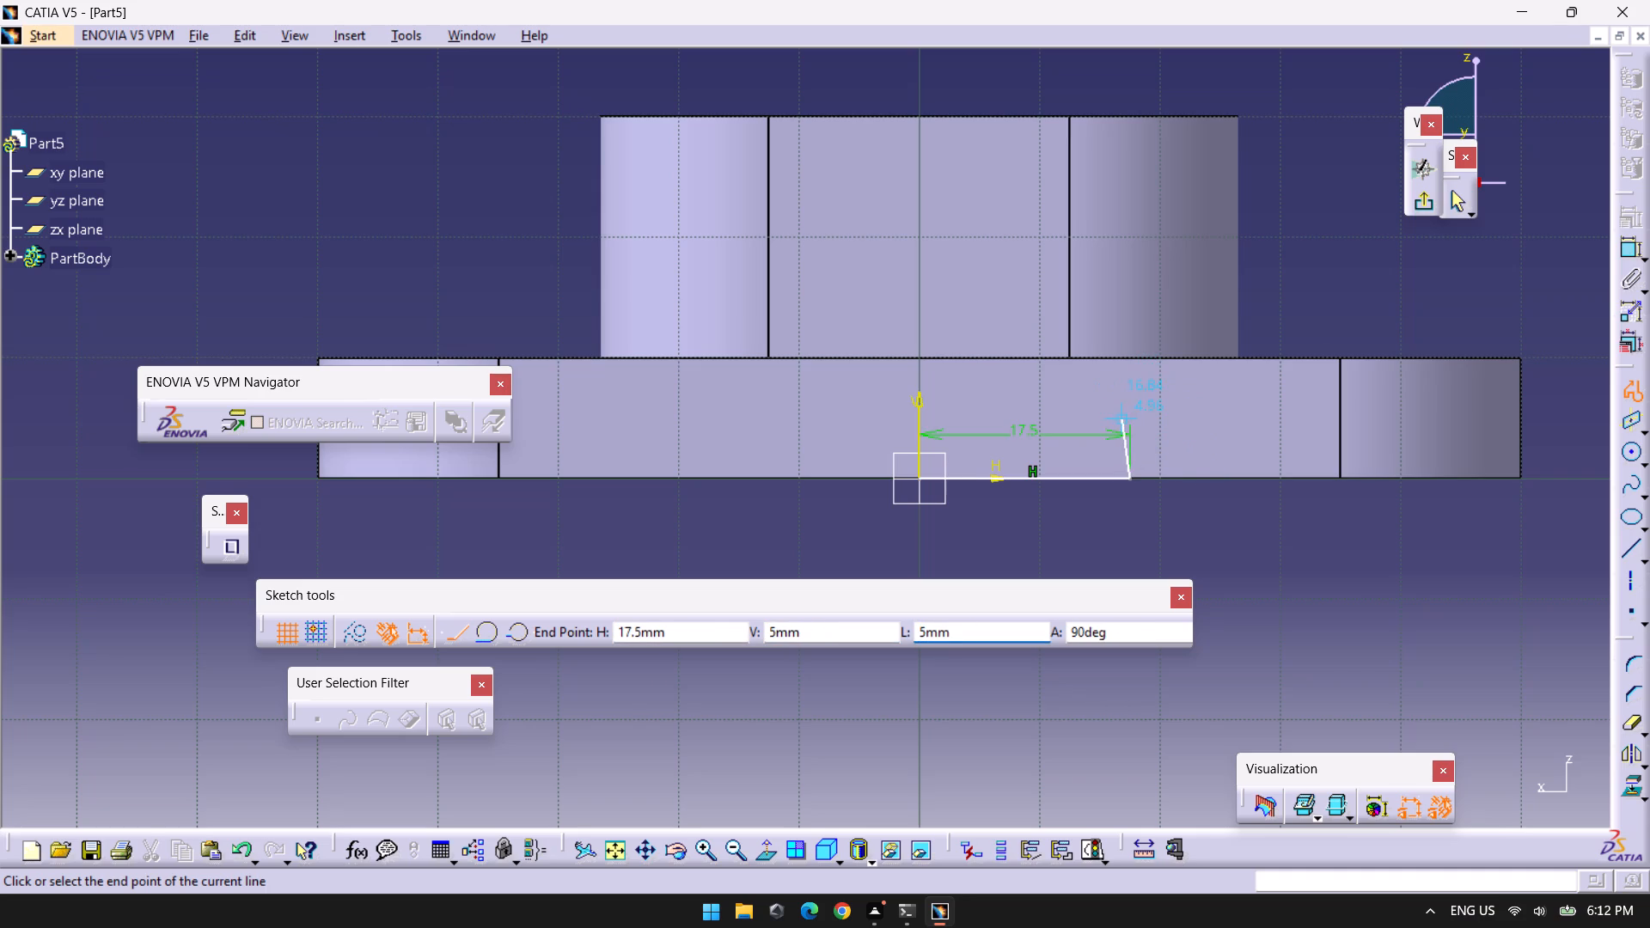
{"action": "left_click", "coordinate": [1127, 388]}
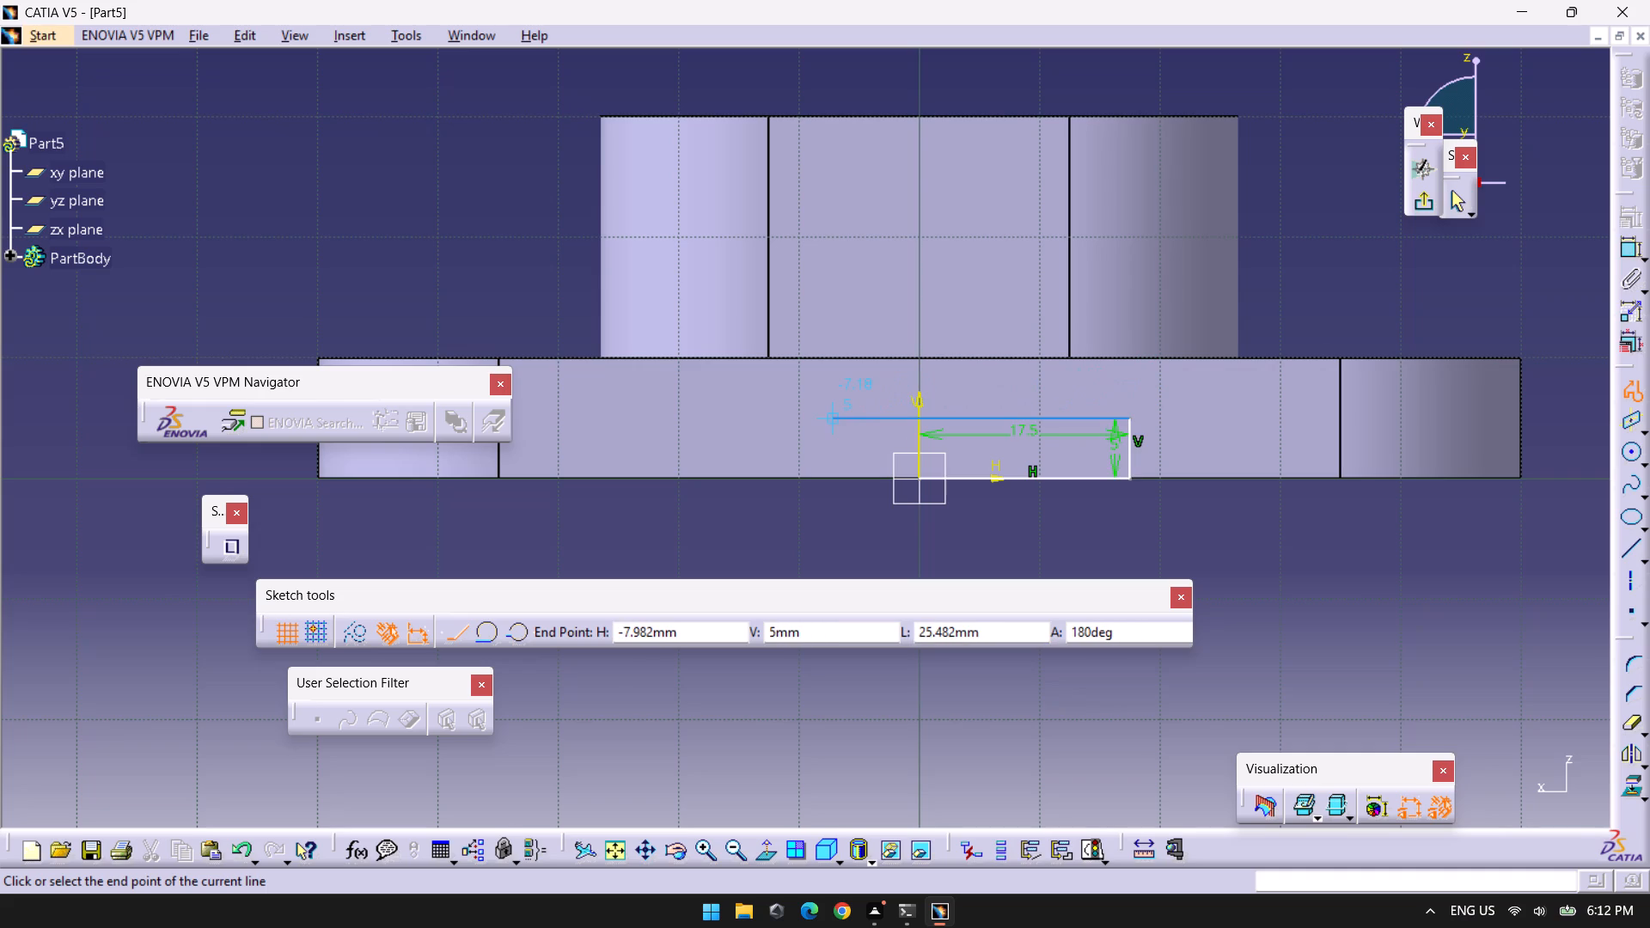
Continue the profile with a 35 mm horizontal line in the negative H direction, across the vertical axis.
{"action": "key", "text": "Tab"}
{"action": "key", "text": "Tab"}
{"action": "key", "text": "Tab"}
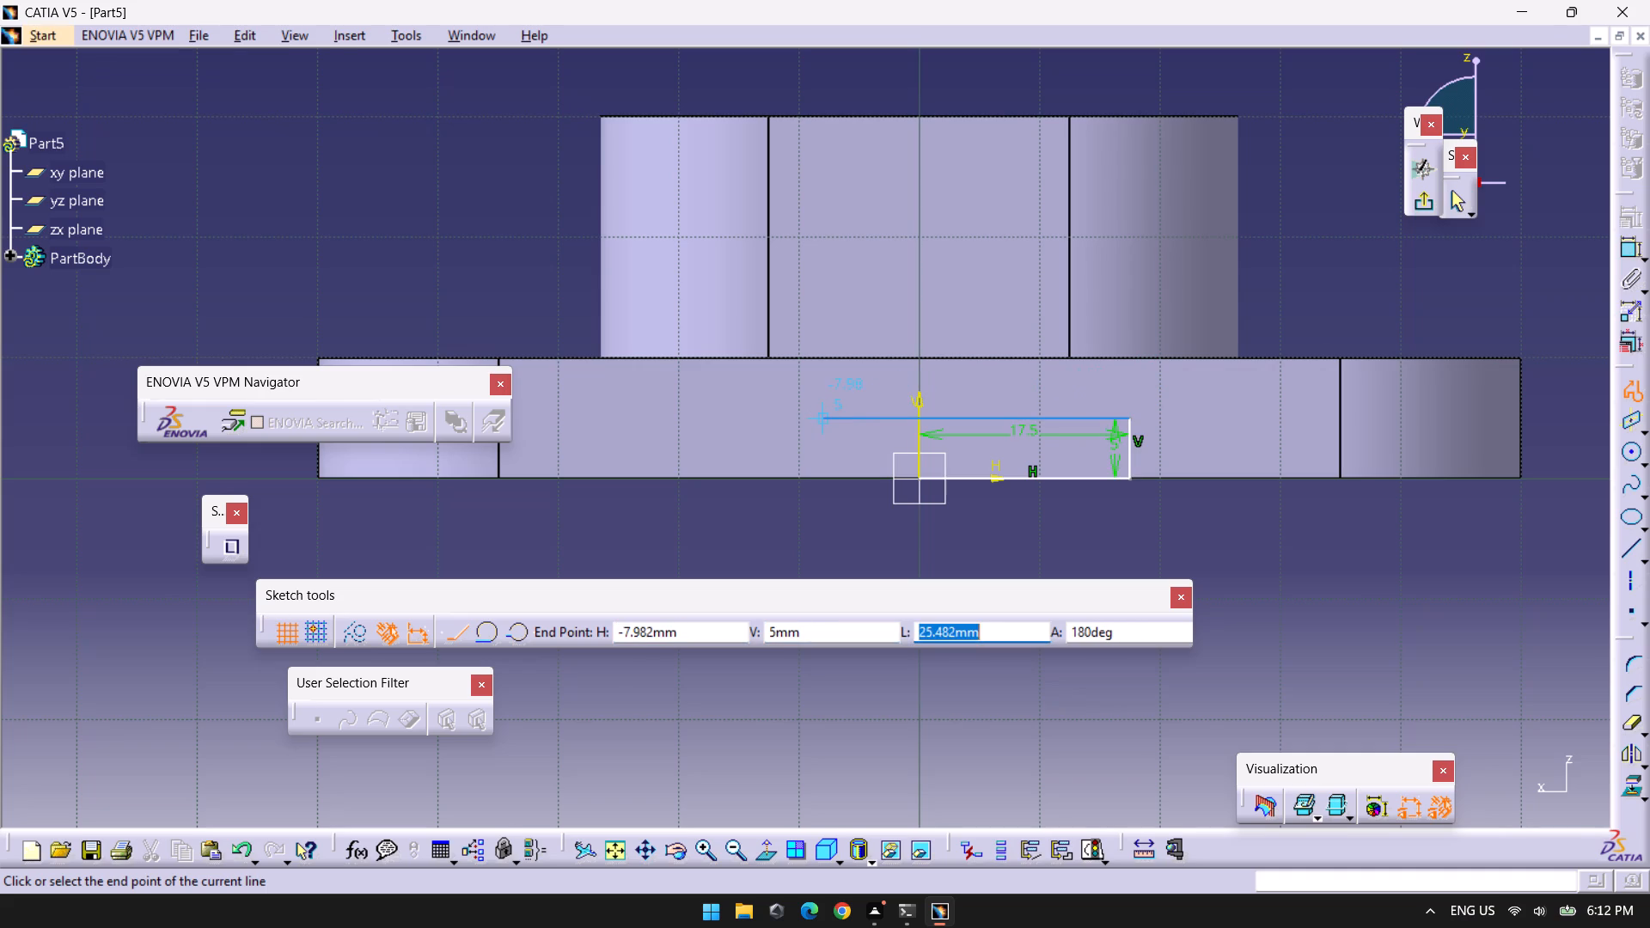
{"action": "key", "text": "5"}
{"action": "key", "text": "BackSpace"}
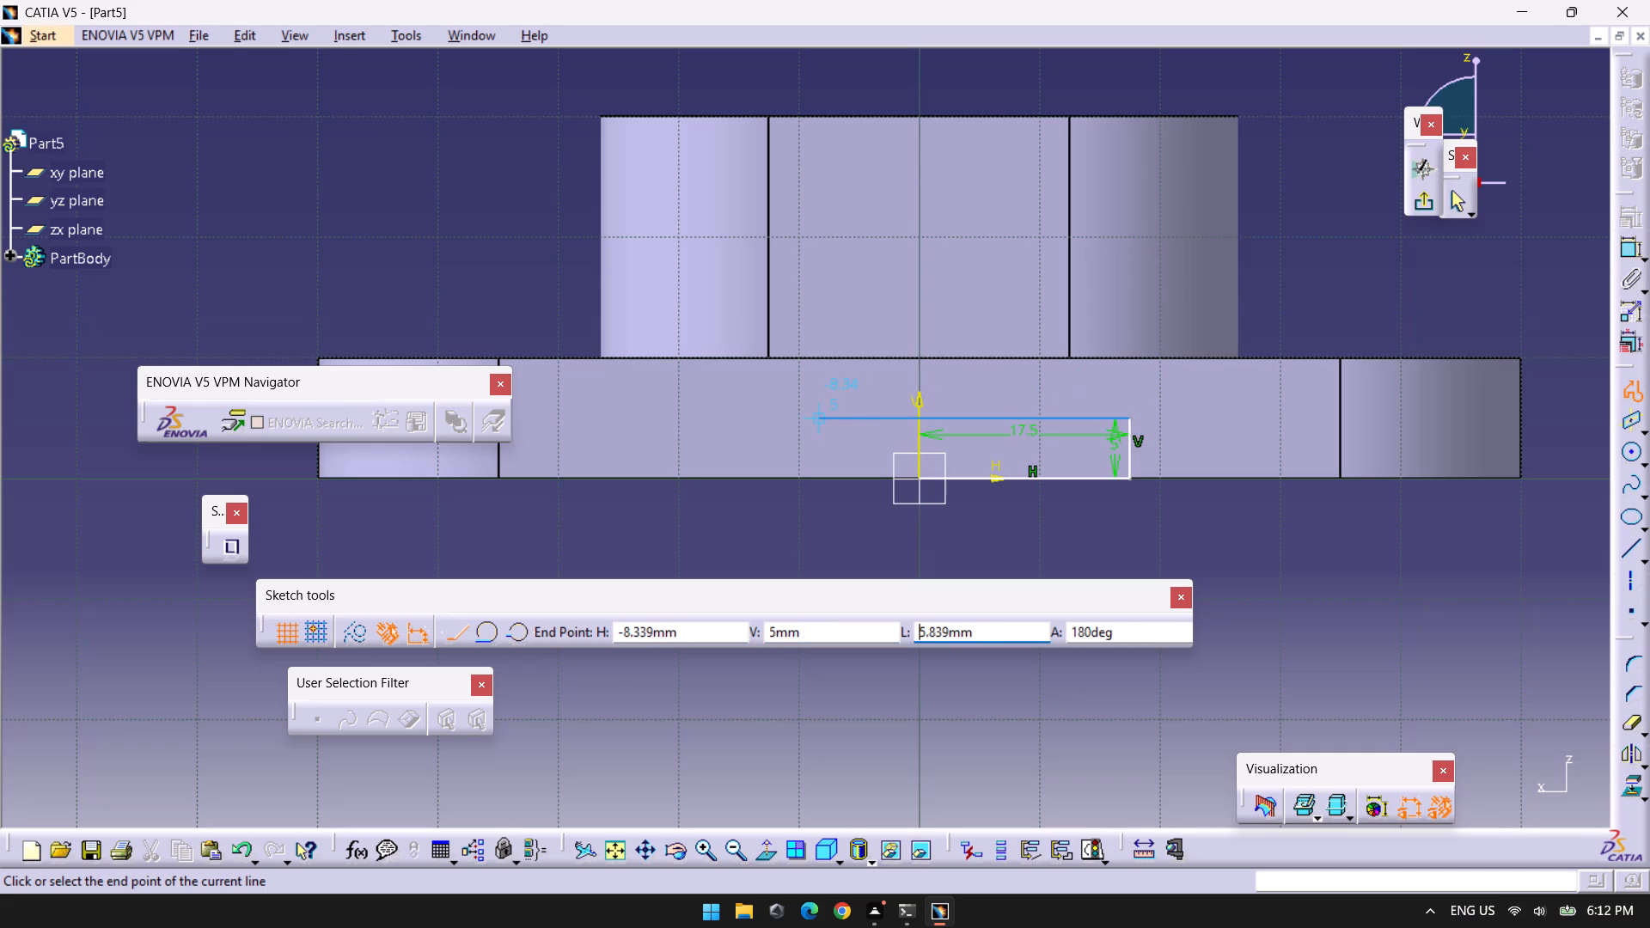
{"action": "type", "text": "35"}
{"action": "key", "text": "ctrl+a"}
{"action": "type", "text": "35"}
{"action": "key", "text": "Return"}
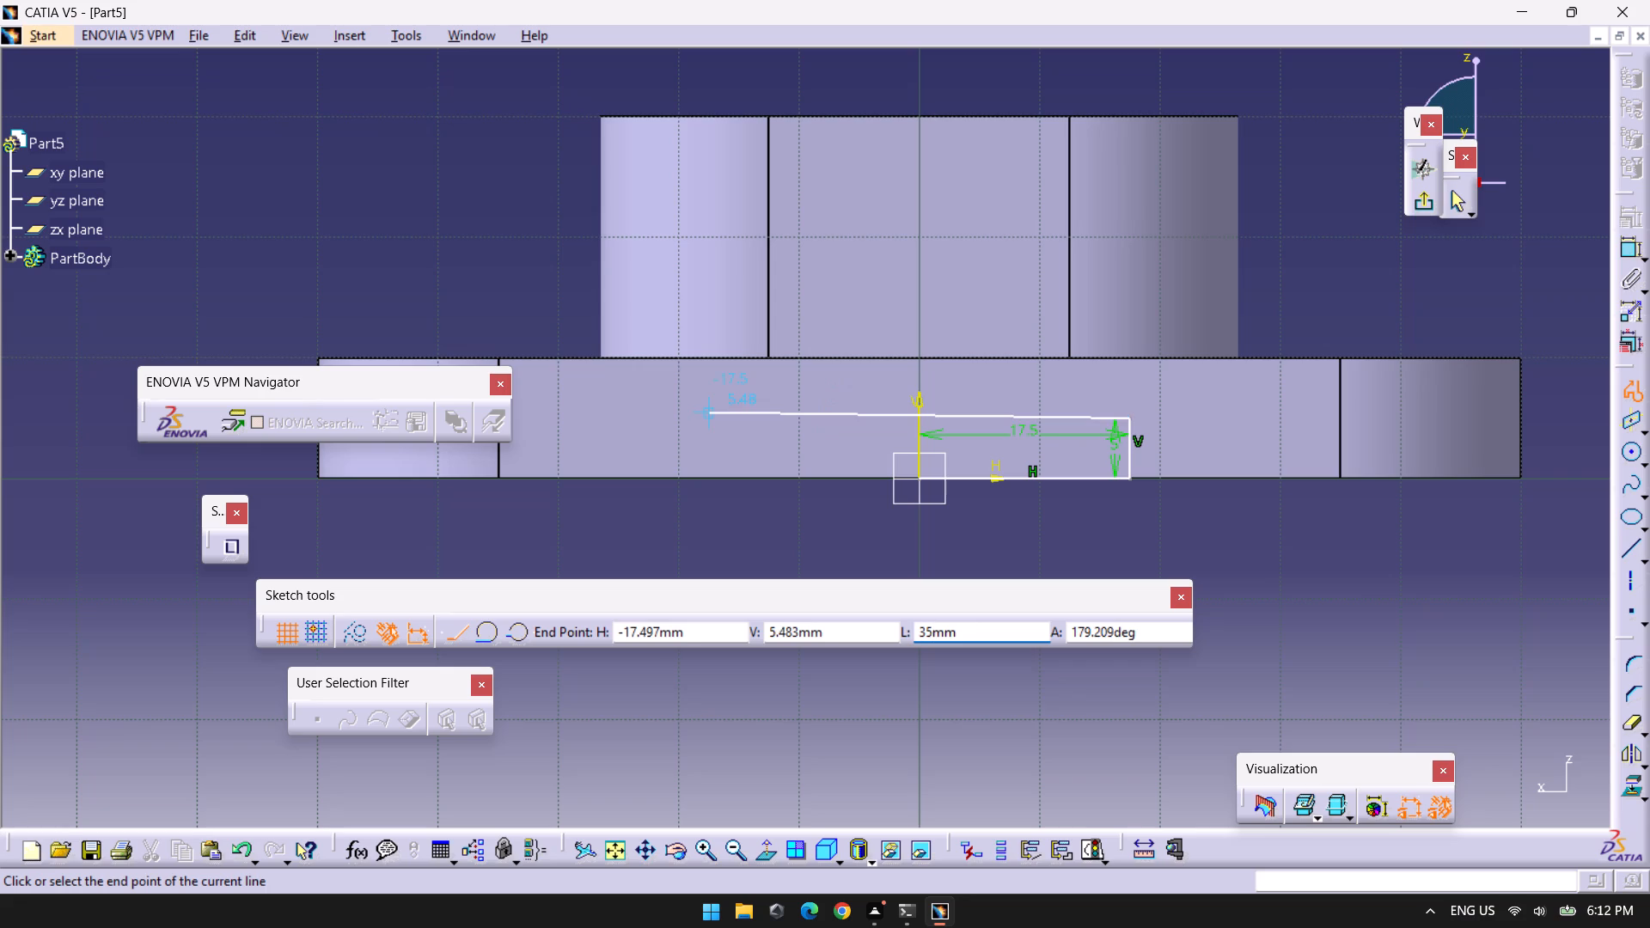
{"action": "left_click", "coordinate": [814, 416]}
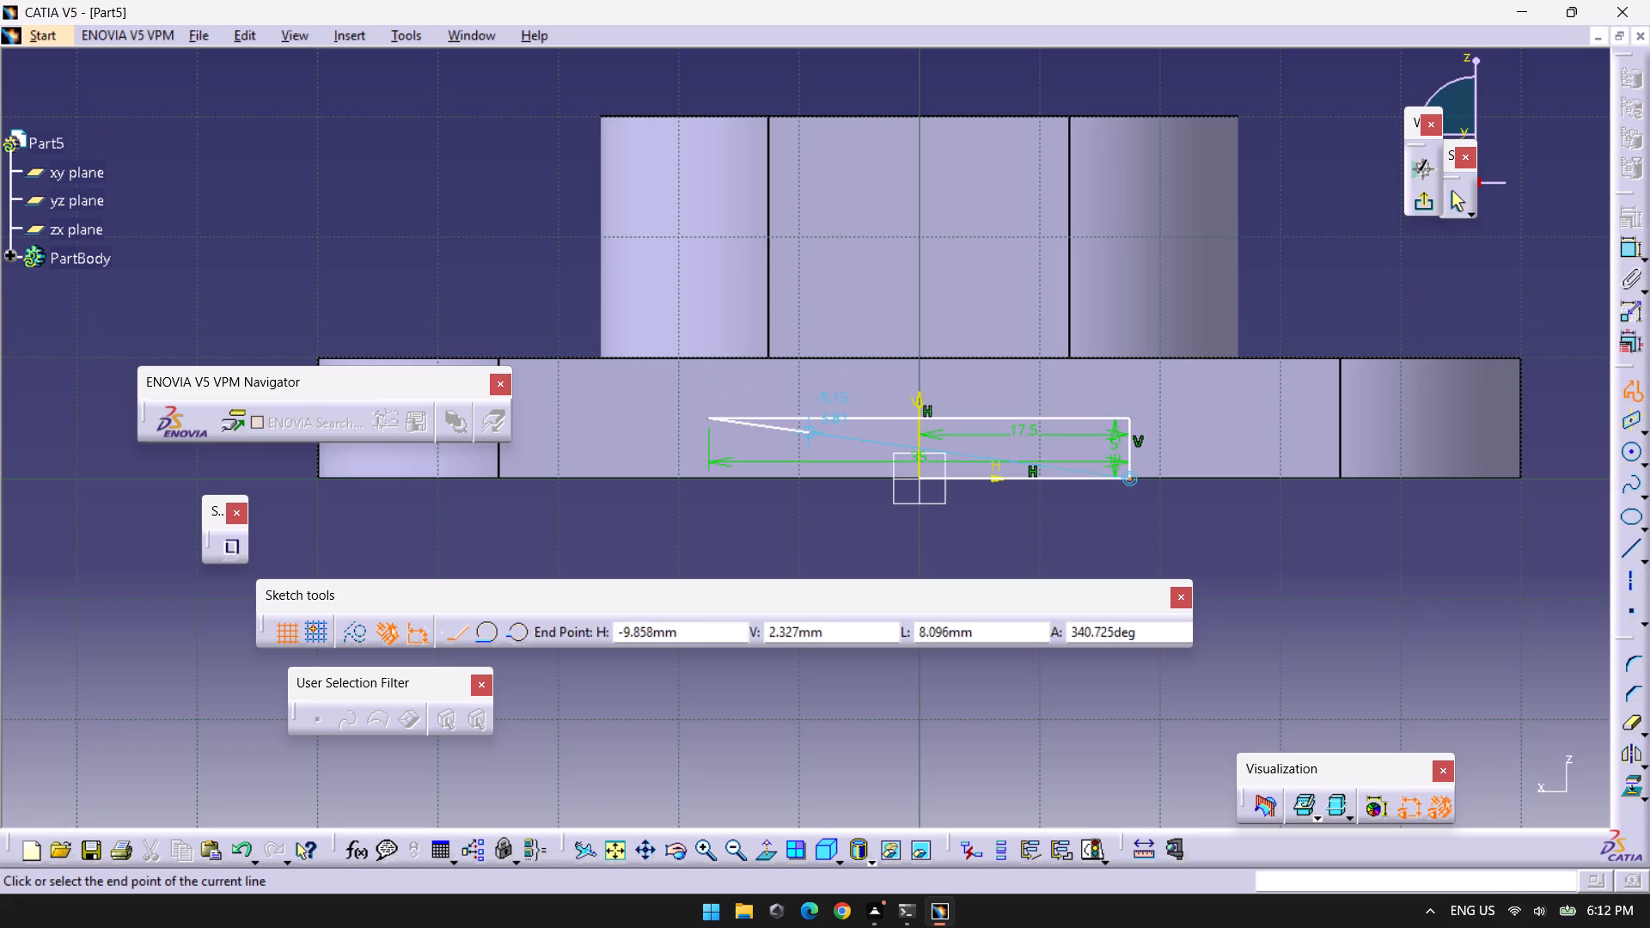
Continue the profile with a 5 mm vertical line down to the plate's bottom edge and end the profile.
{"action": "key", "text": "Tab"}
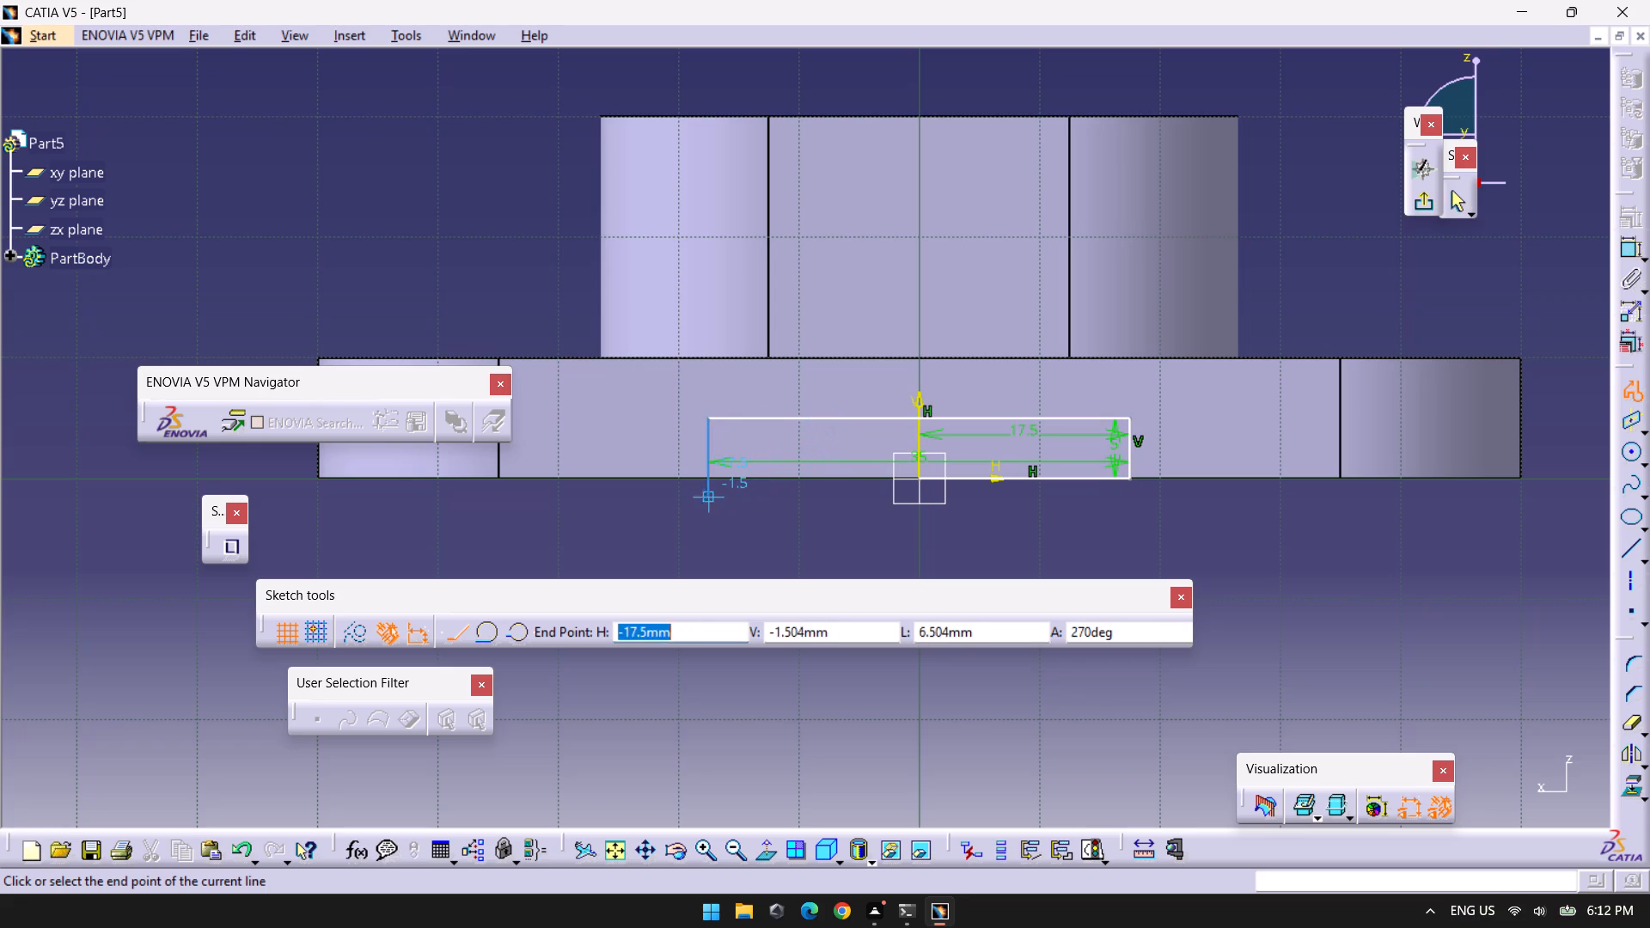
{"action": "key", "text": "Tab"}
{"action": "key", "text": "Tab"}
{"action": "key", "text": "5"}
{"action": "key", "text": "Return"}
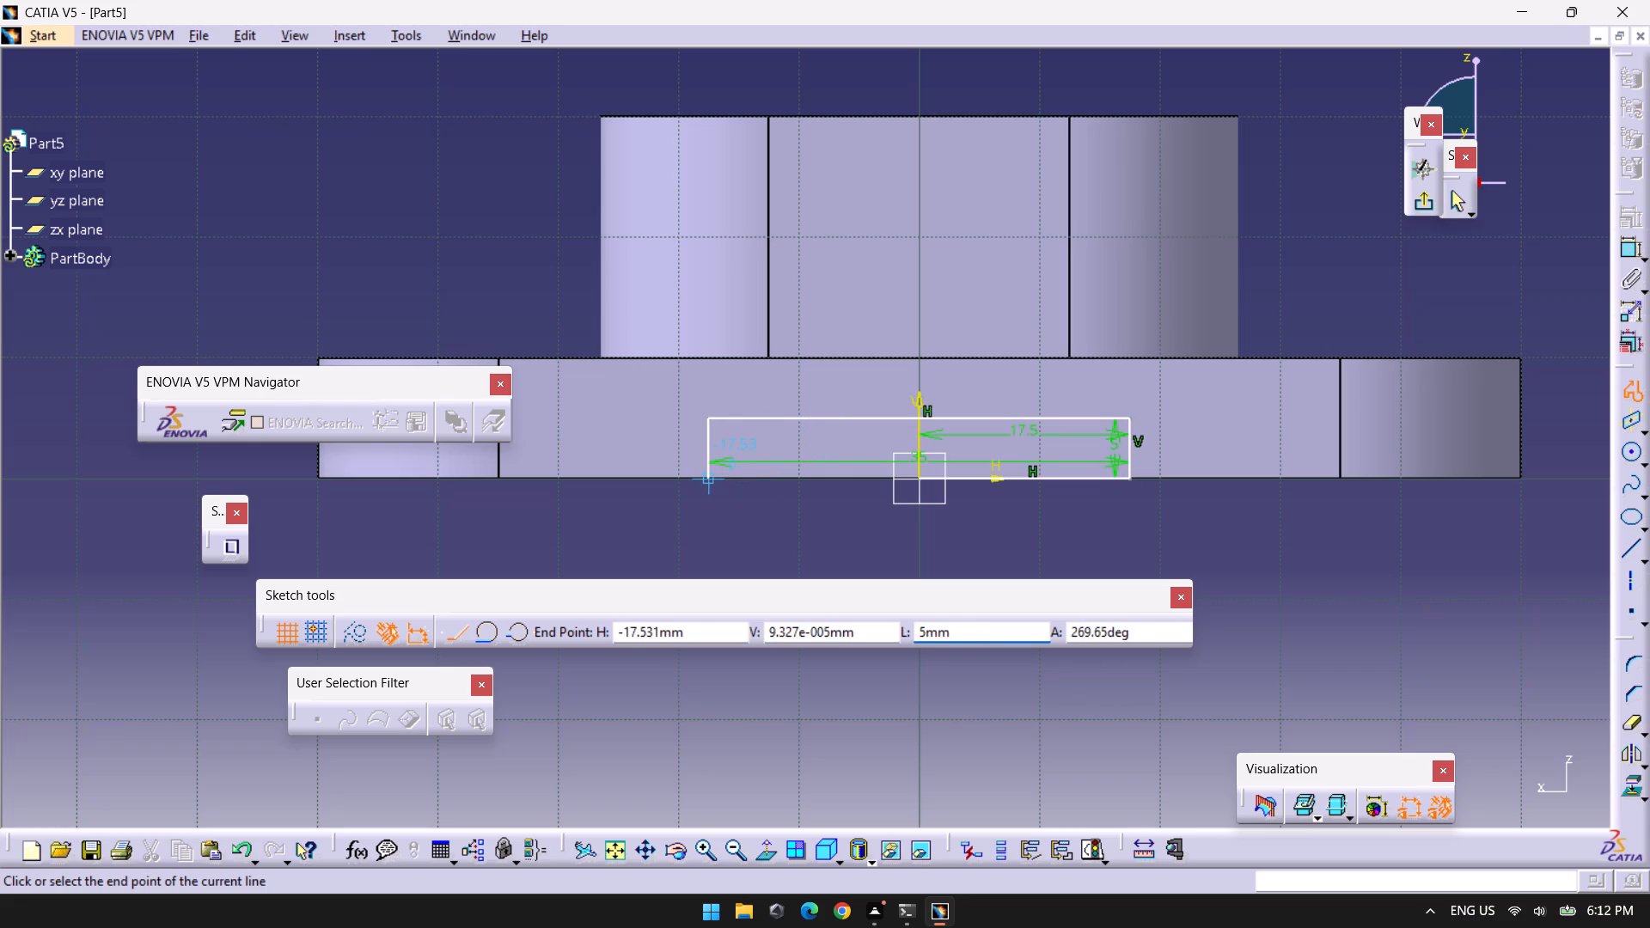
{"action": "left_click", "coordinate": [709, 479]}
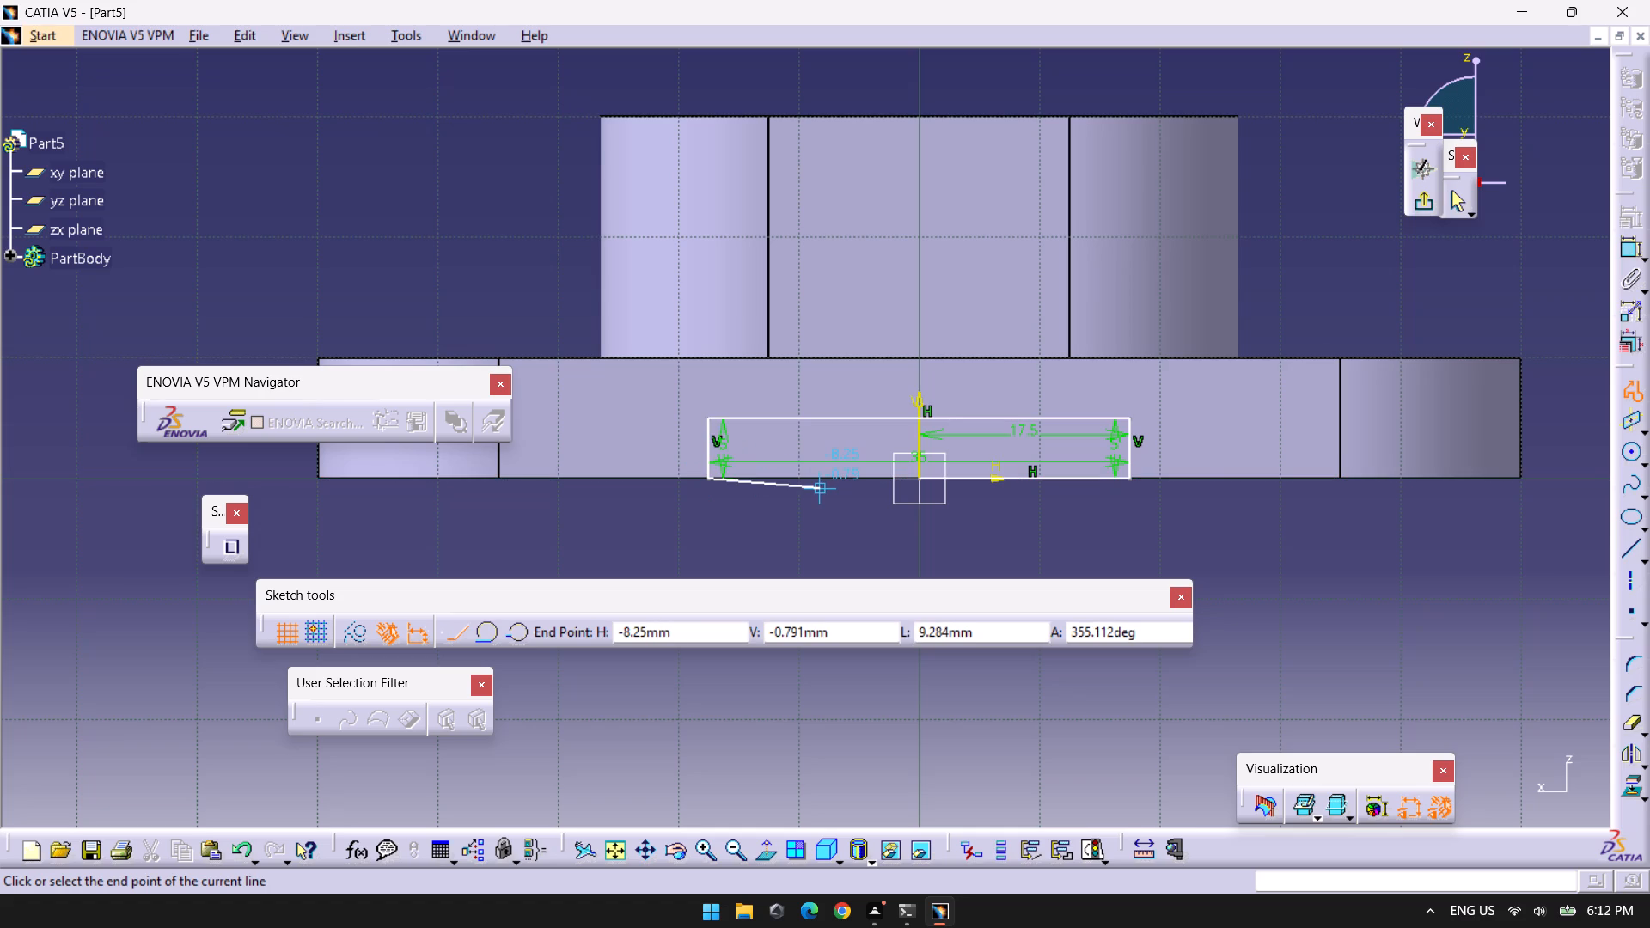
{"action": "key", "text": "Escape"}
{"action": "key", "text": "Escape"}
Delete the 17.5 mm horizontal line along the bottom of the profile.
{"action": "left_click", "coordinate": [969, 480]}
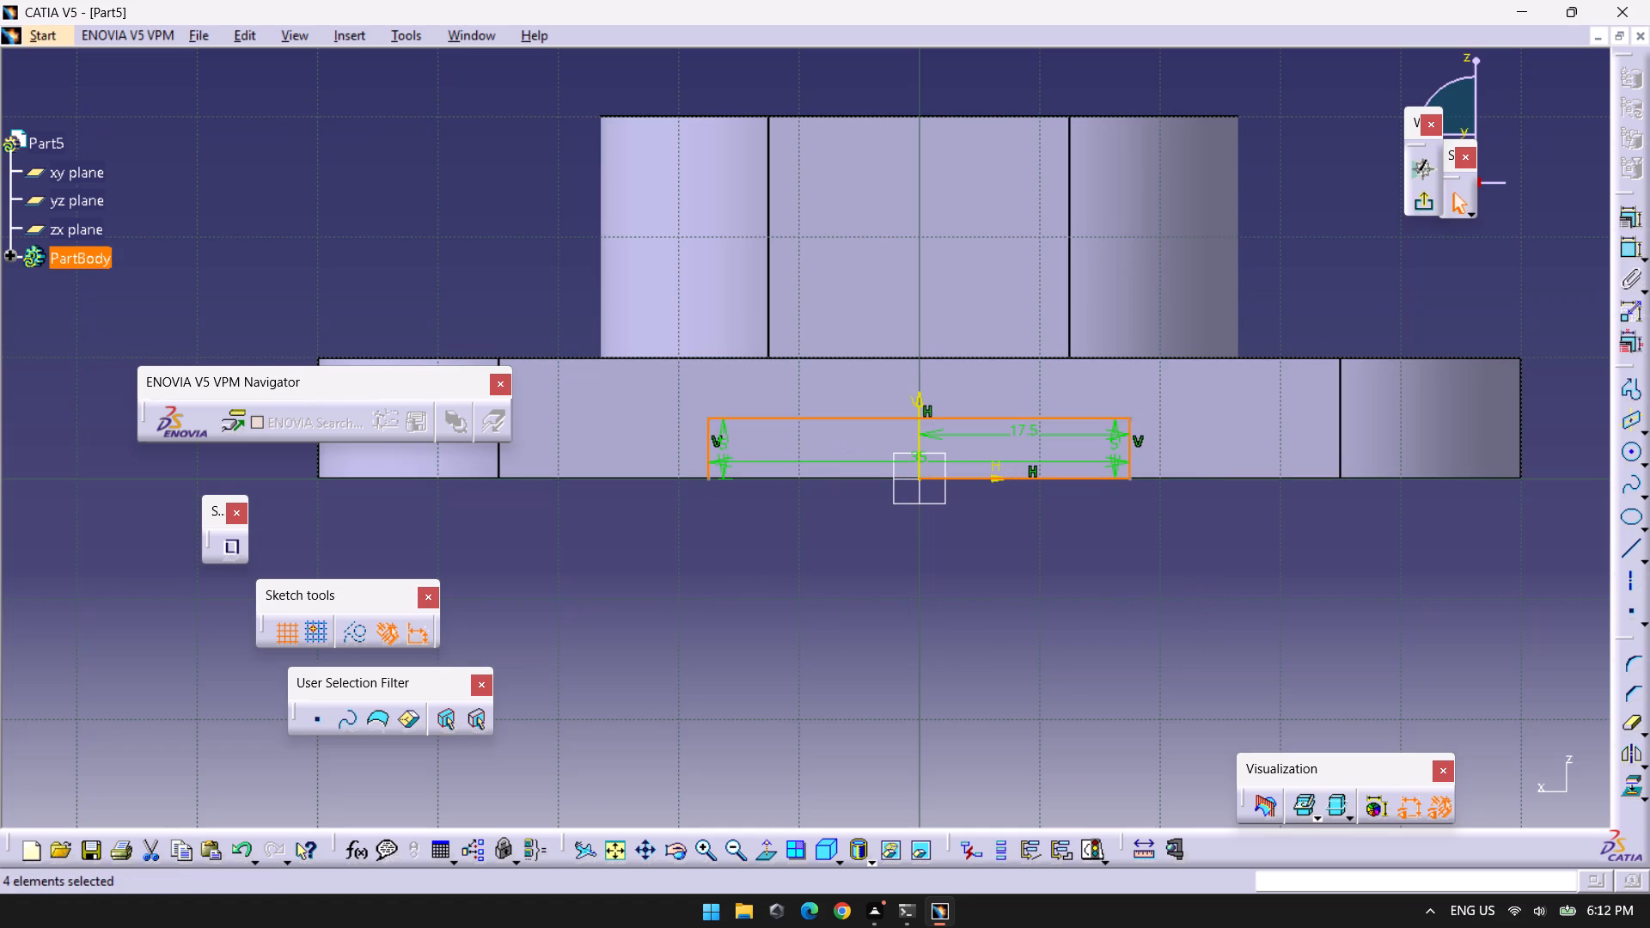
{"action": "key", "text": "Escape"}
{"action": "left_click", "coordinate": [1020, 476]}
{"action": "key", "text": "Delete"}
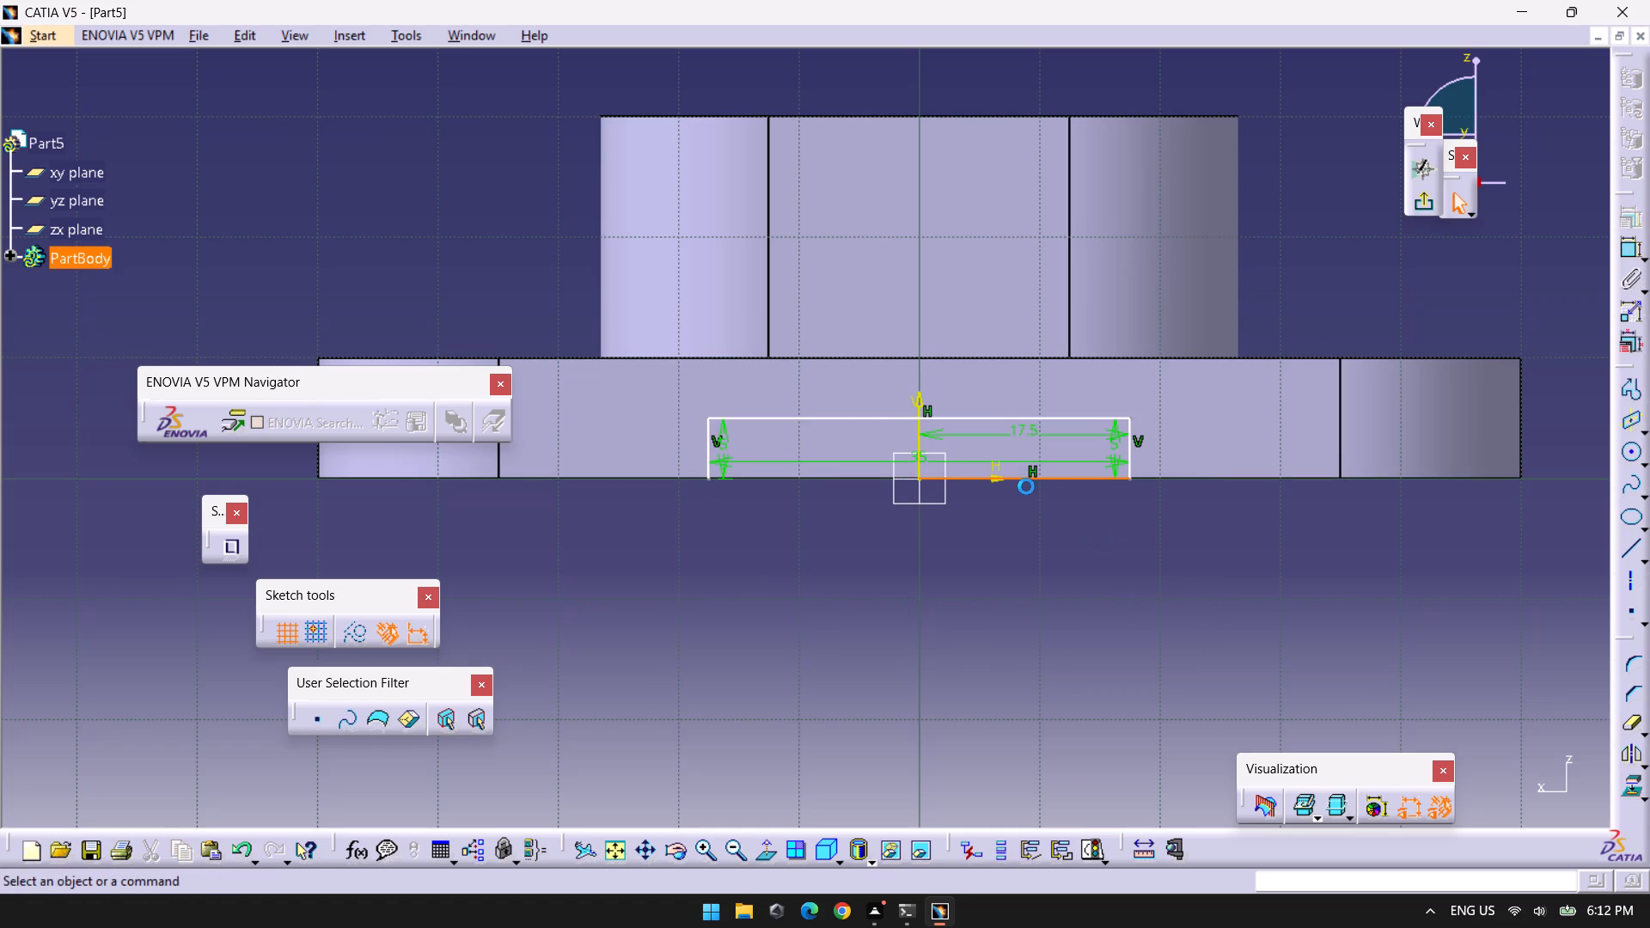
Close the rectangle with a single line joining the lower ends of its two vertical sides.
{"action": "left_click", "coordinate": [1630, 551]}
{"action": "left_click", "coordinate": [711, 481]}
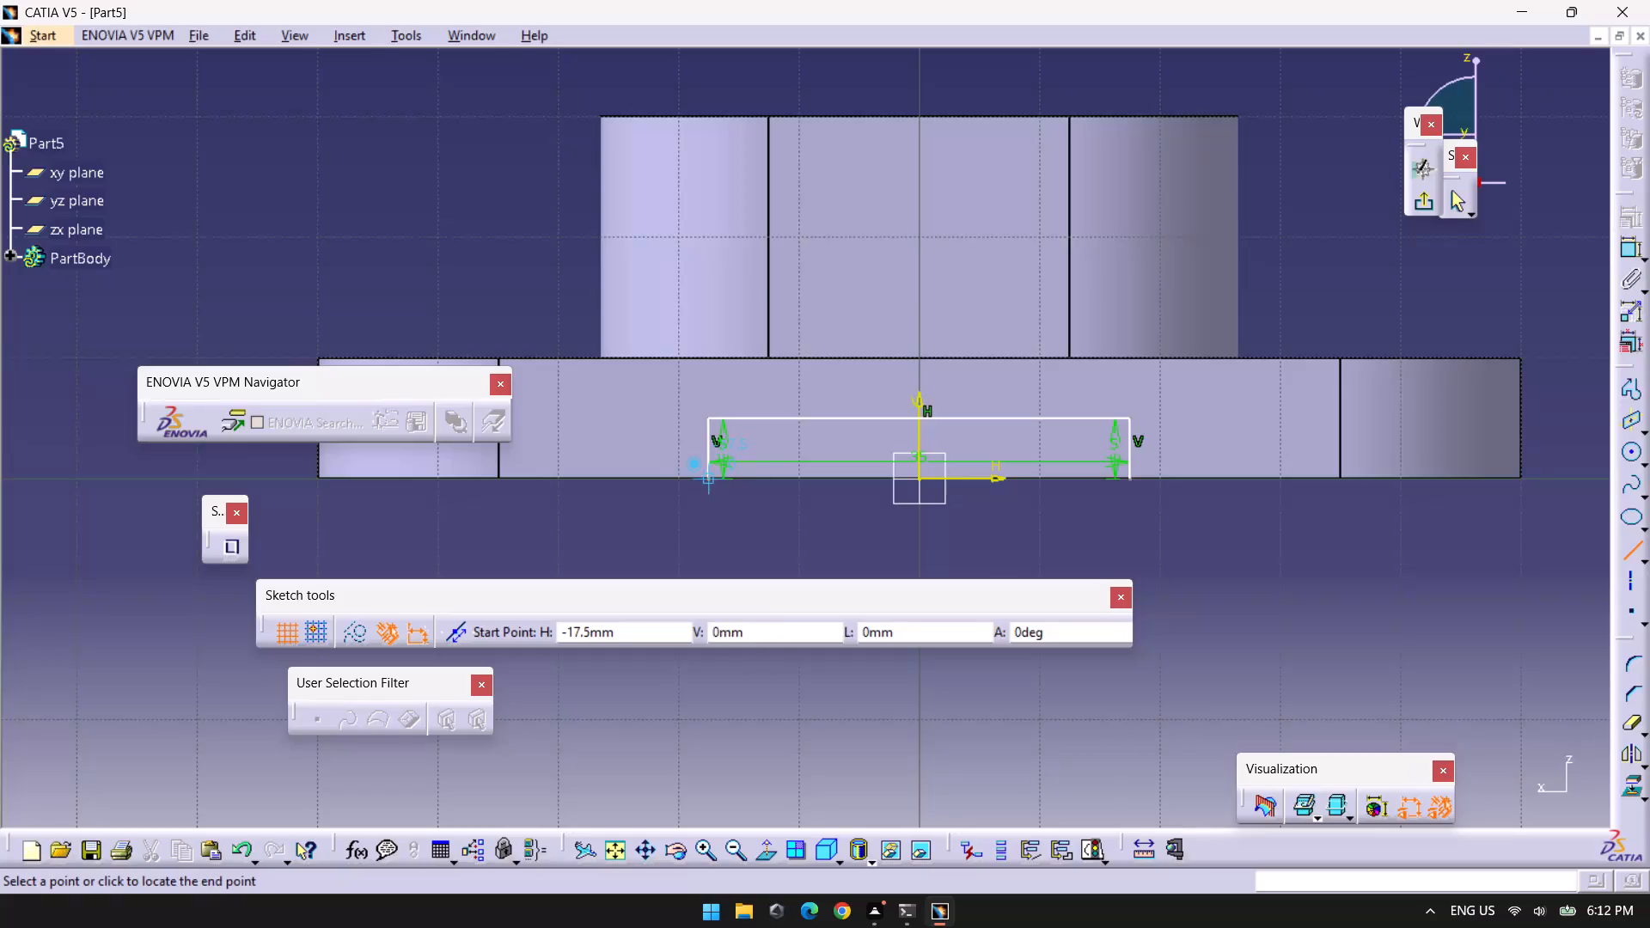
{"action": "left_click", "coordinate": [1130, 475]}
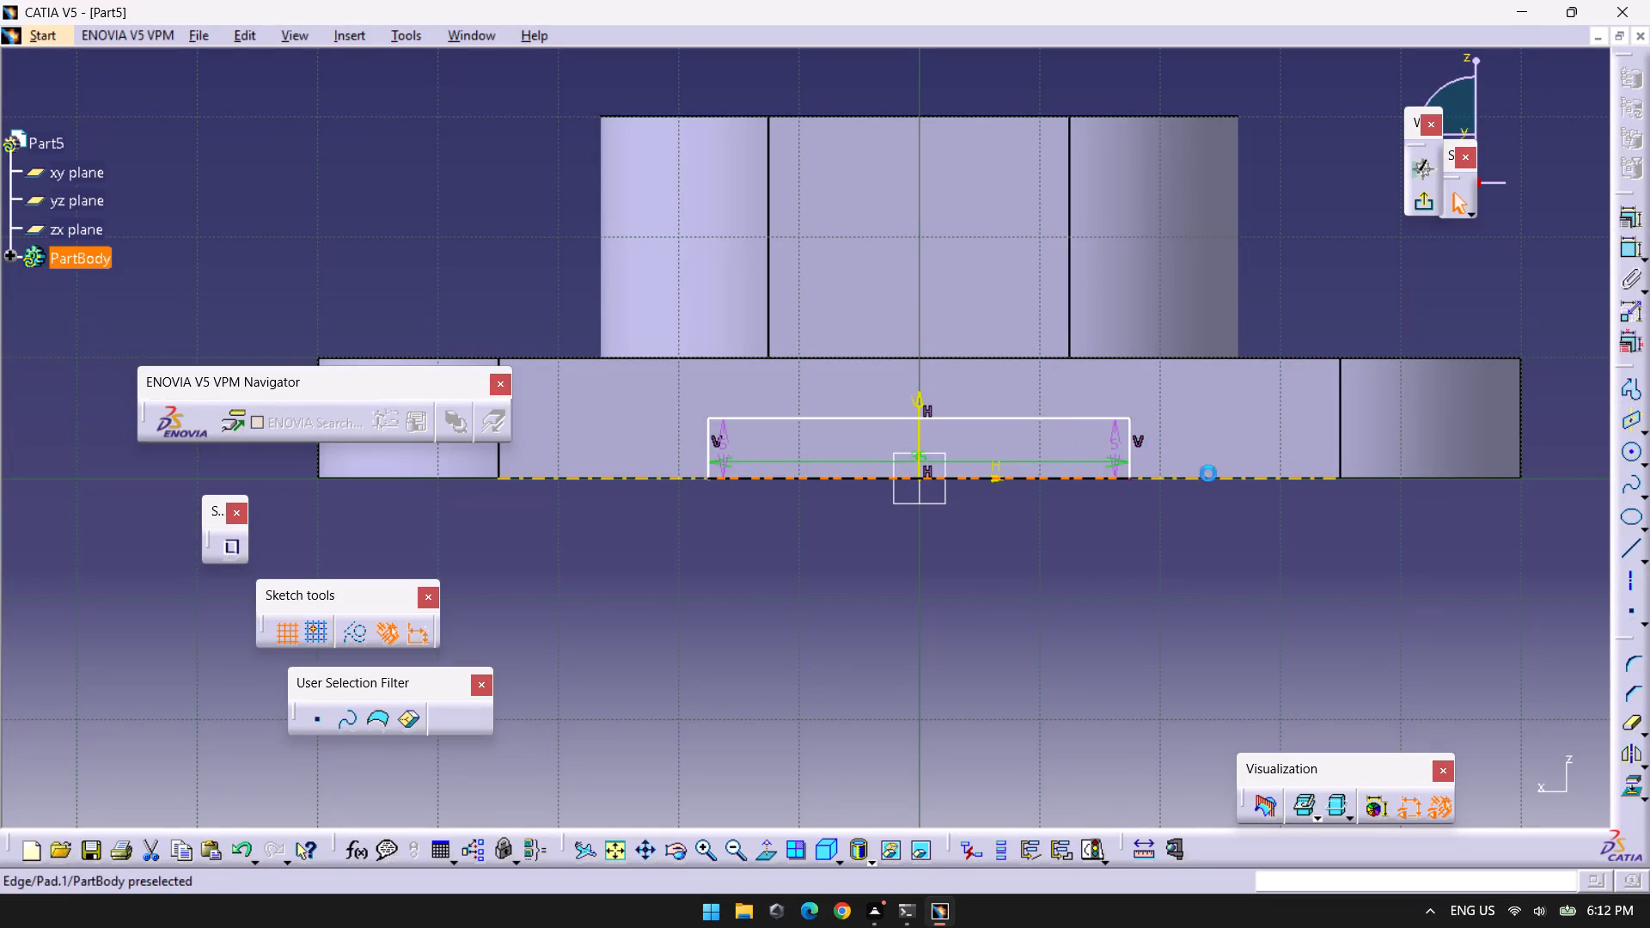
{"action": "key", "text": "Escape"}
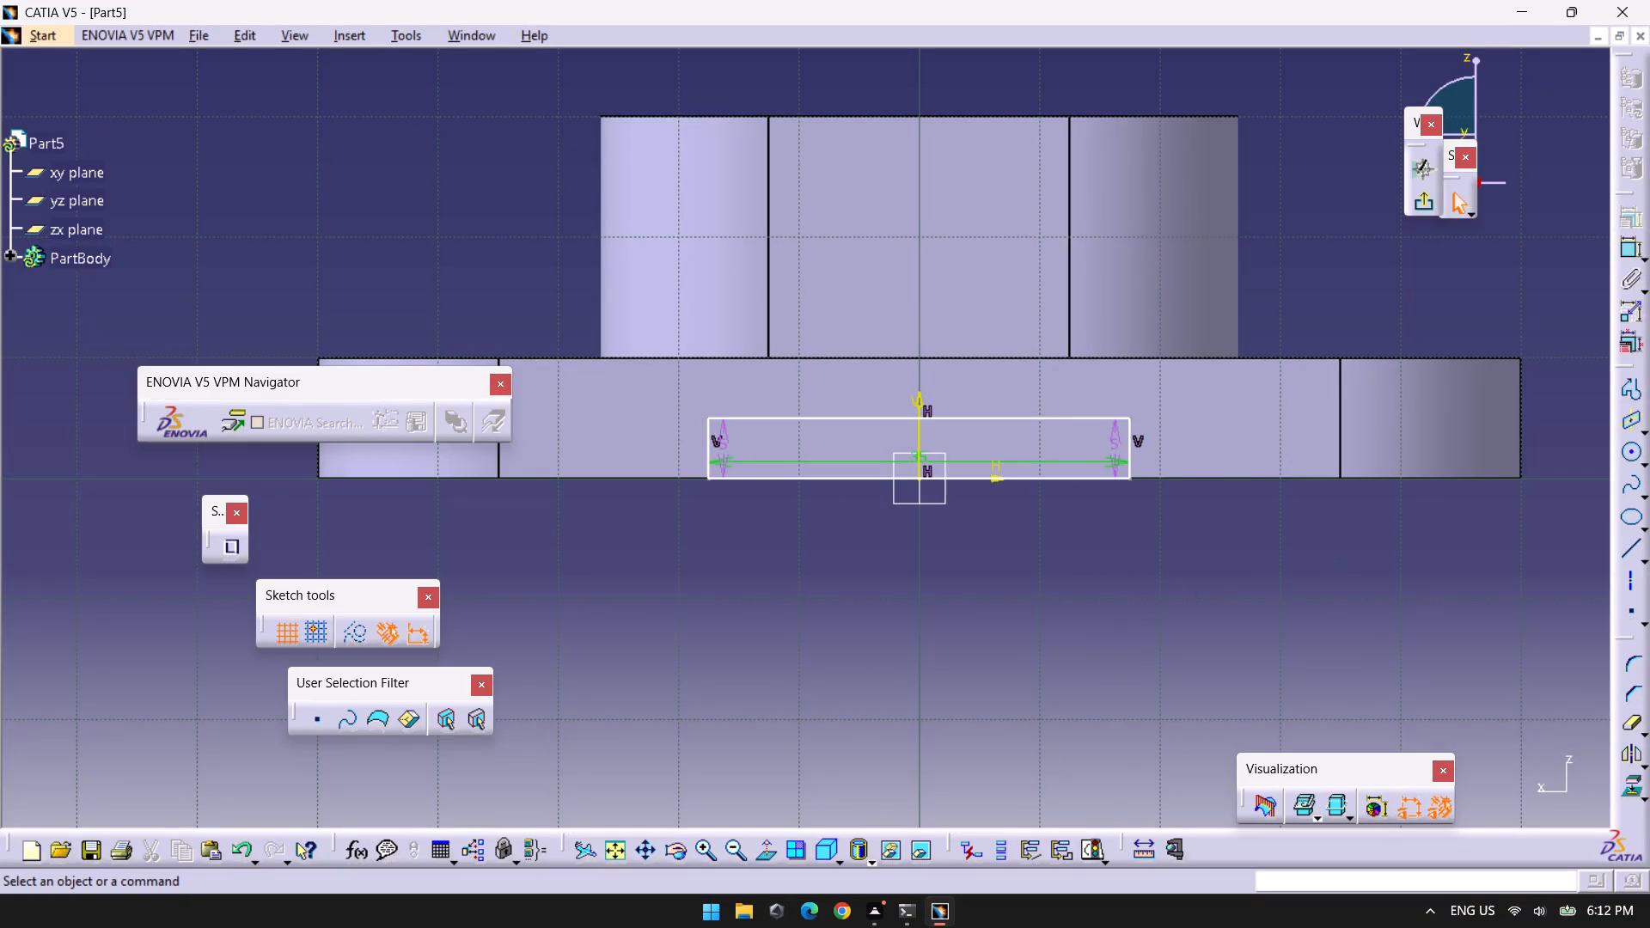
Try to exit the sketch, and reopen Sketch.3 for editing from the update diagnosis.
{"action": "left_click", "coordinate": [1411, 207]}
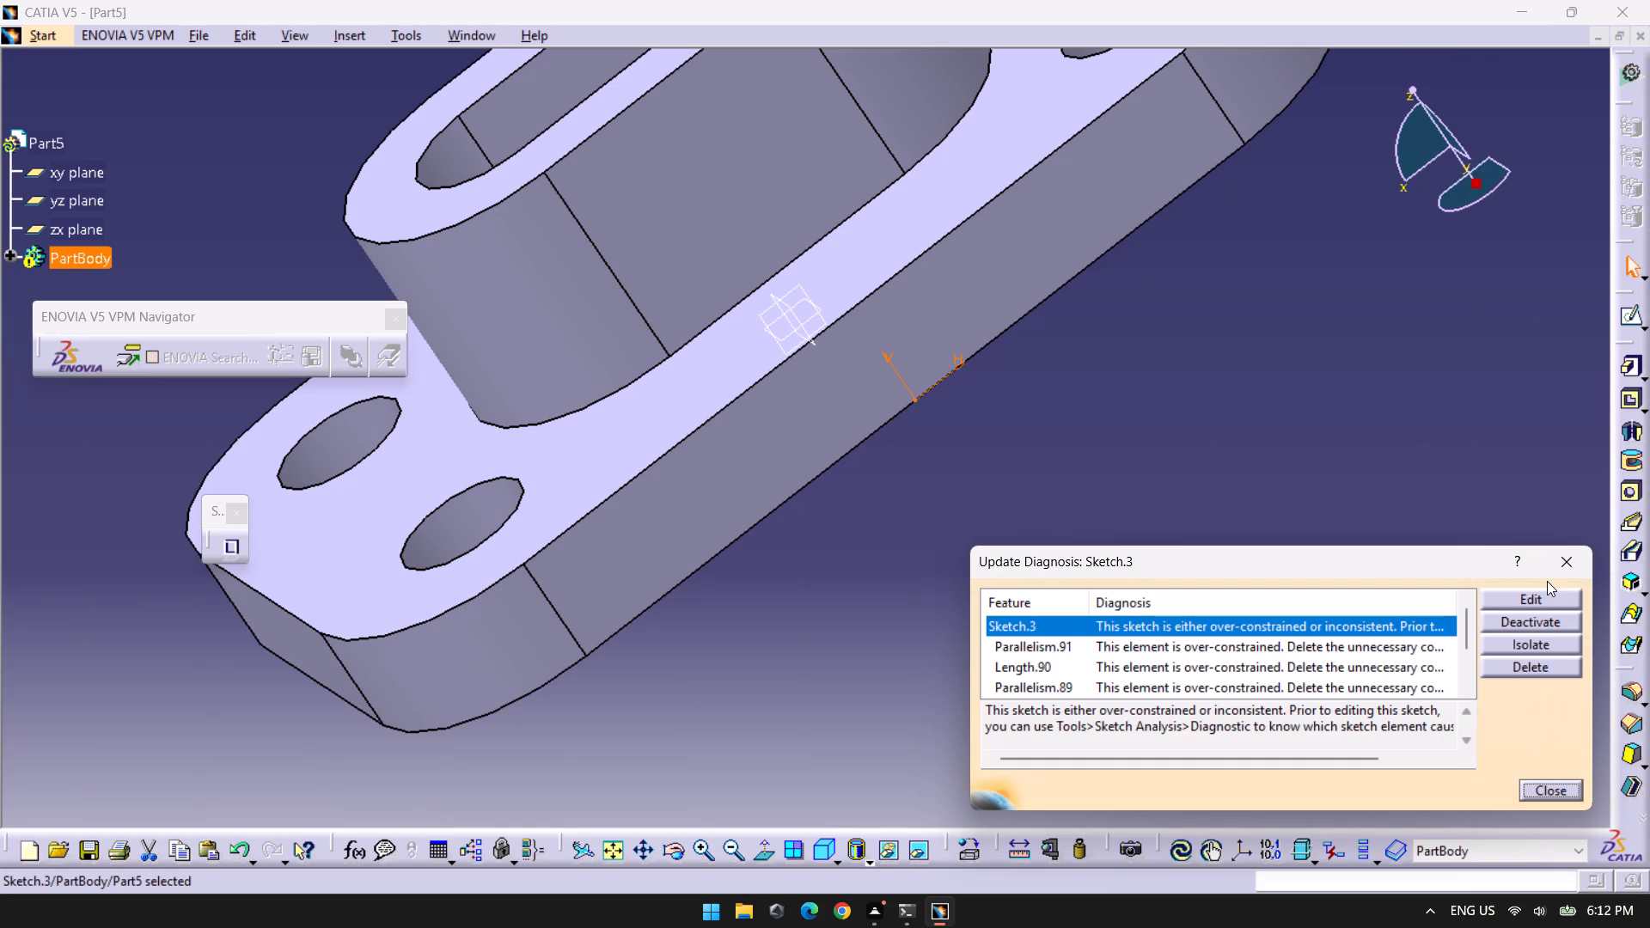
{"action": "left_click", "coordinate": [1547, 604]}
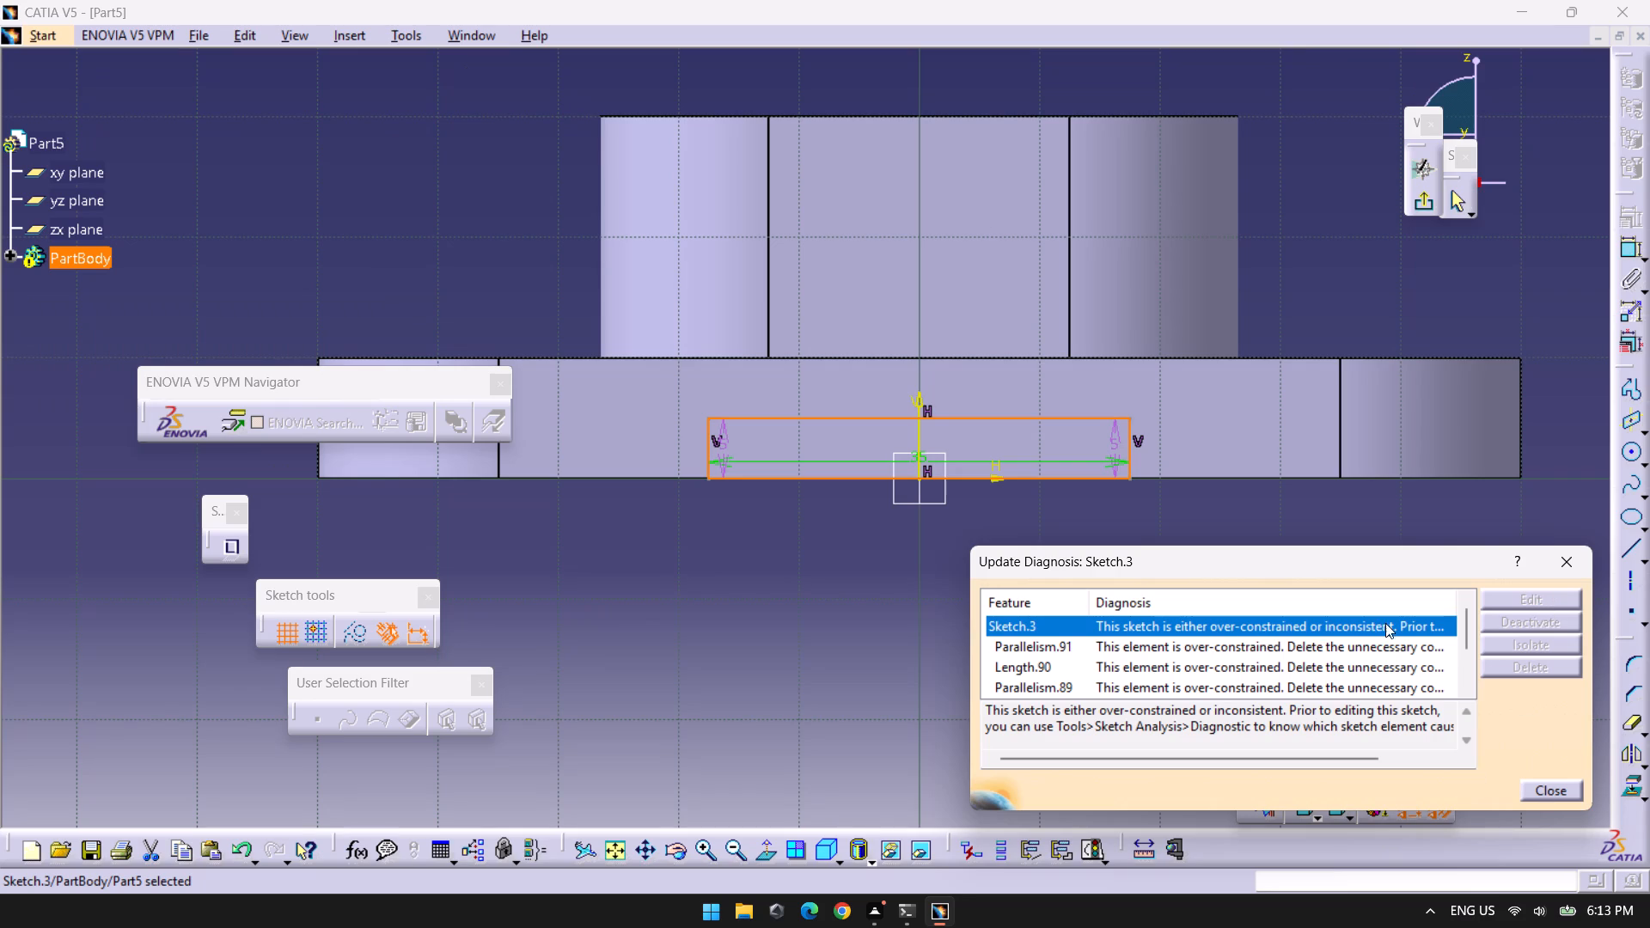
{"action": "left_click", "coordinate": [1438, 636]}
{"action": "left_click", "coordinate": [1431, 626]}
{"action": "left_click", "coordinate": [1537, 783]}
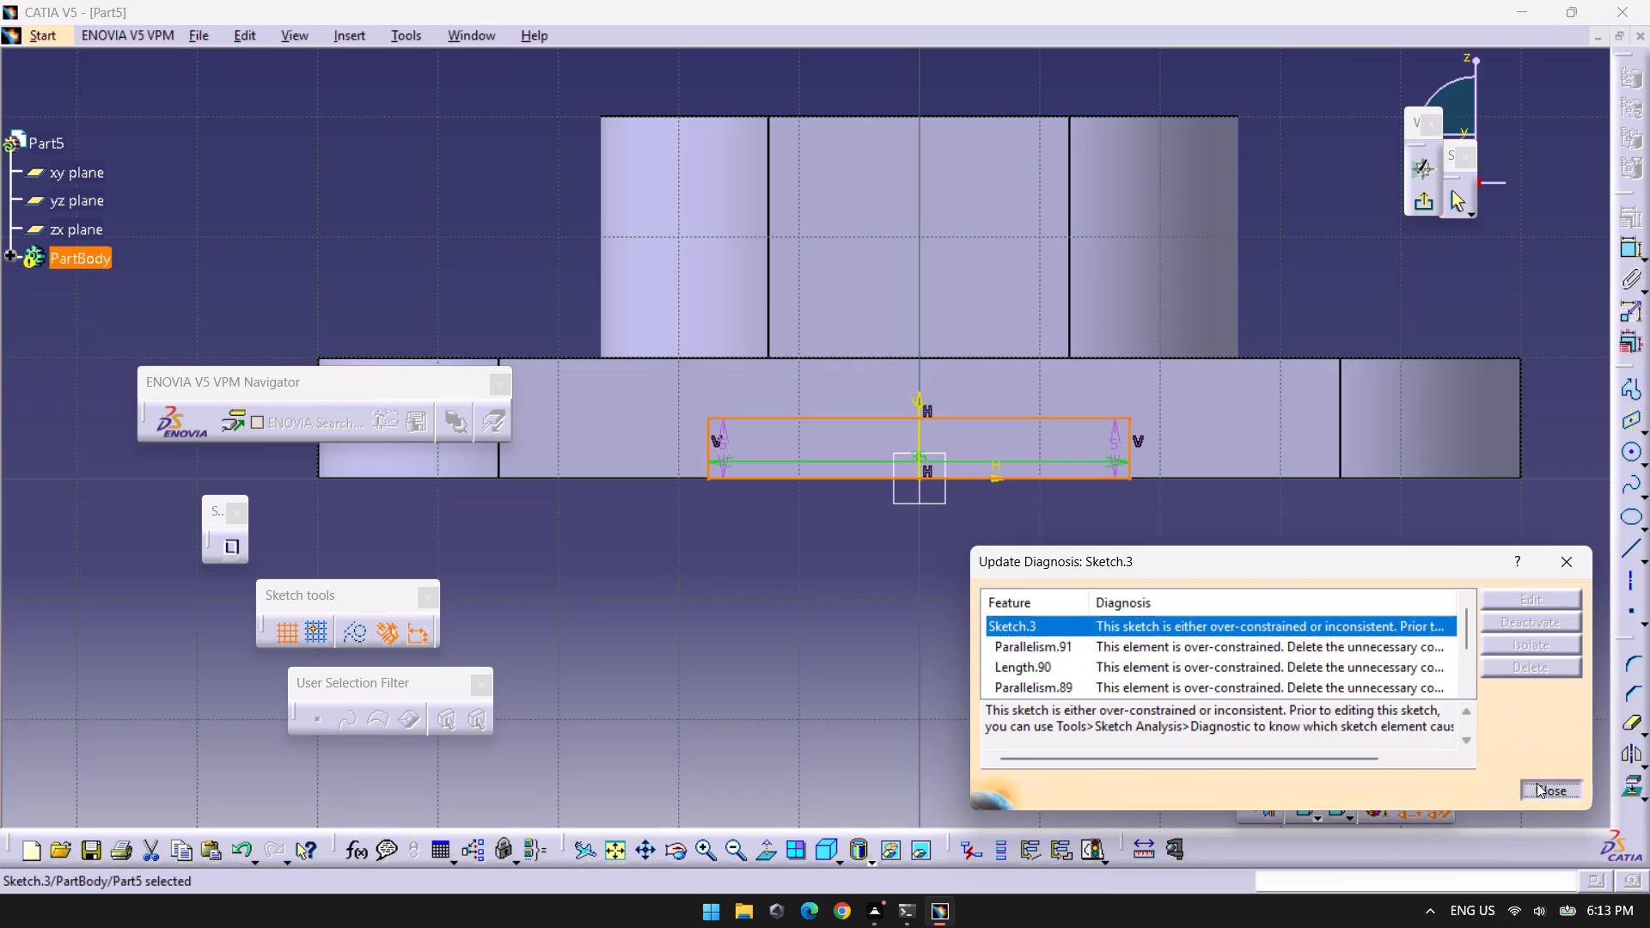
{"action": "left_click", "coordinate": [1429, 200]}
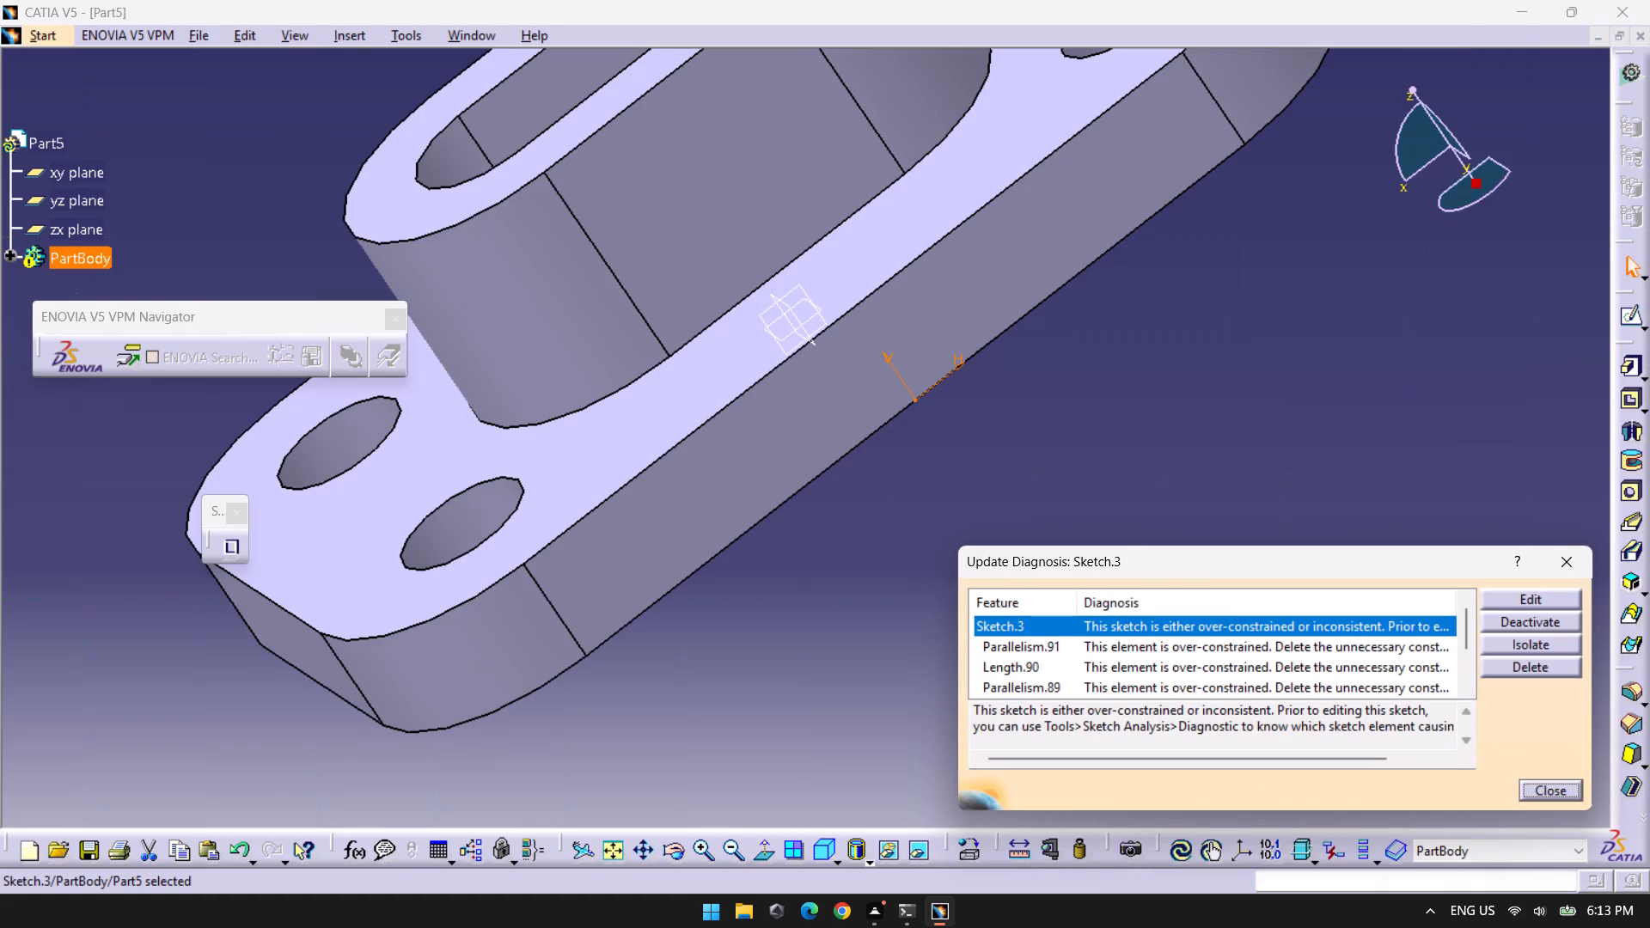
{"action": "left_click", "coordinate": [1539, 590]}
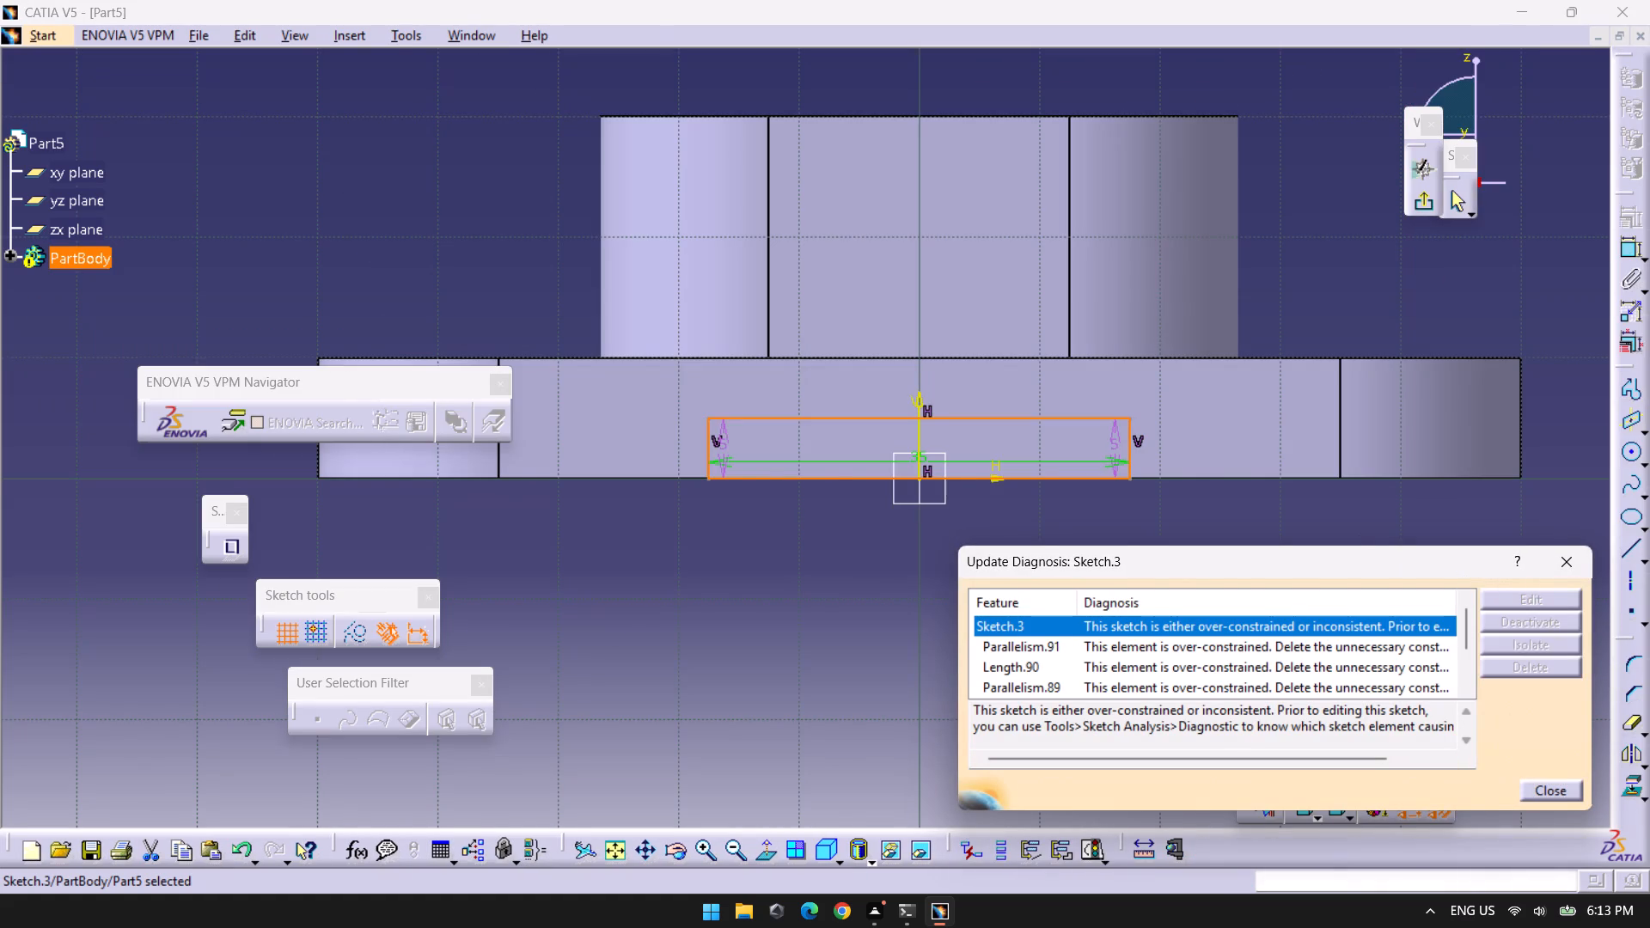
Delete the 5 mm length dimensions on both vertical sides of the rectangle, dismiss the update diagnosis and exit the sketch.
{"action": "key", "text": "Escape"}
{"action": "key", "text": "Escape"}
{"action": "left_click", "coordinate": [1111, 436]}
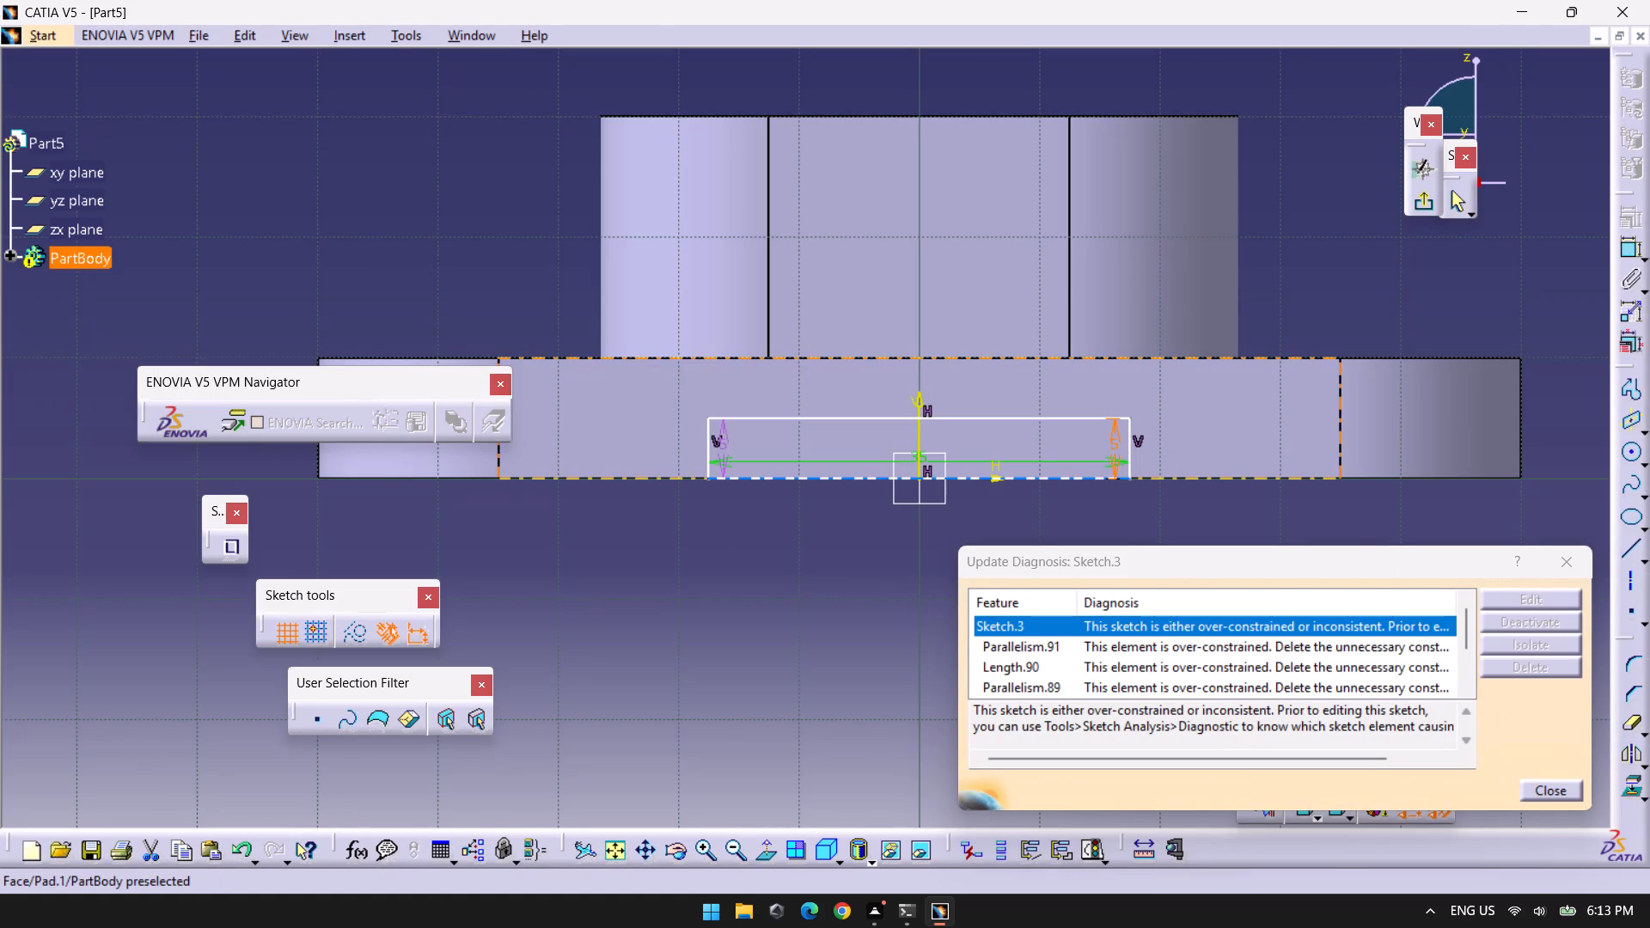
{"action": "key", "text": "Delete"}
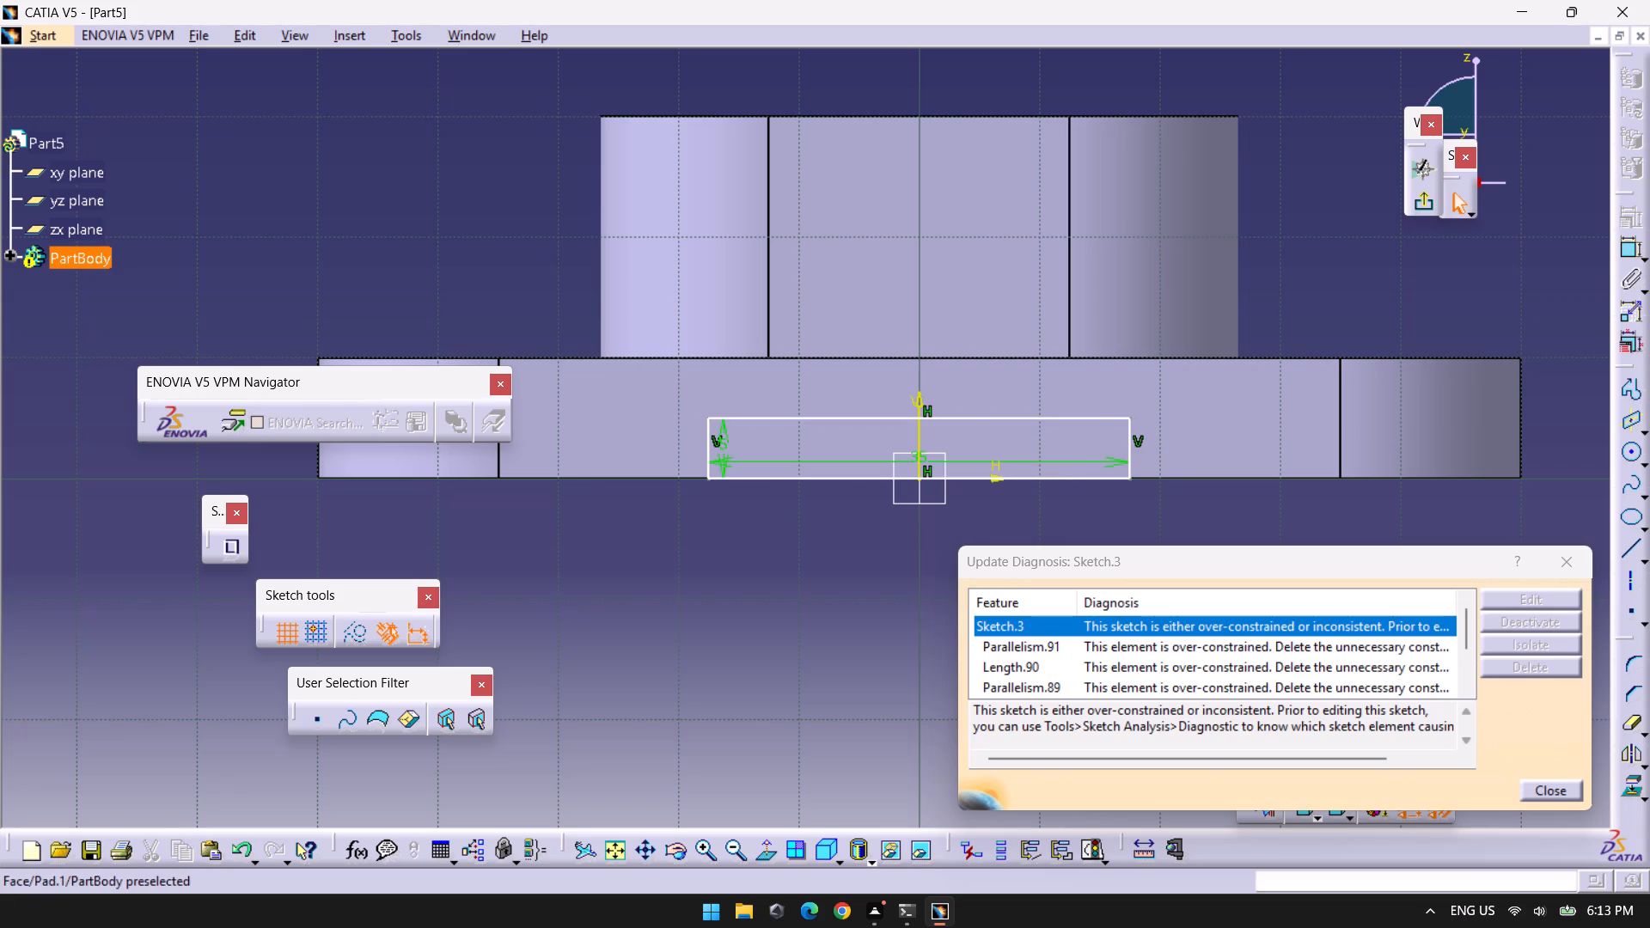
{"action": "left_click", "coordinate": [721, 452]}
{"action": "key", "text": "Delete"}
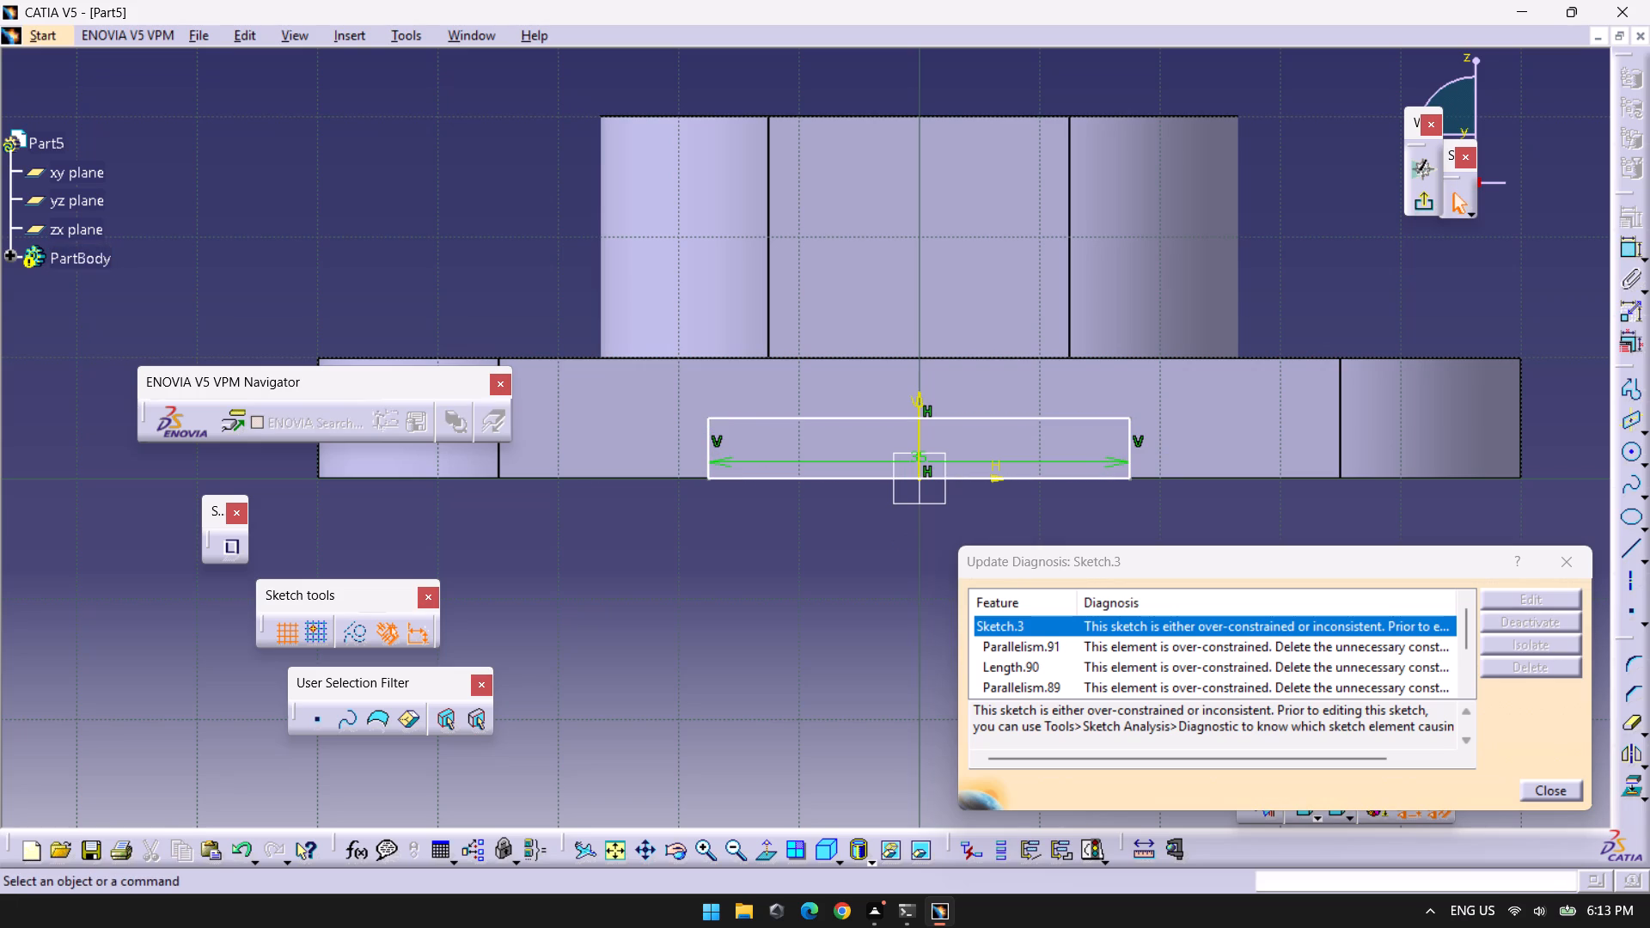
{"action": "left_click", "coordinate": [1543, 787]}
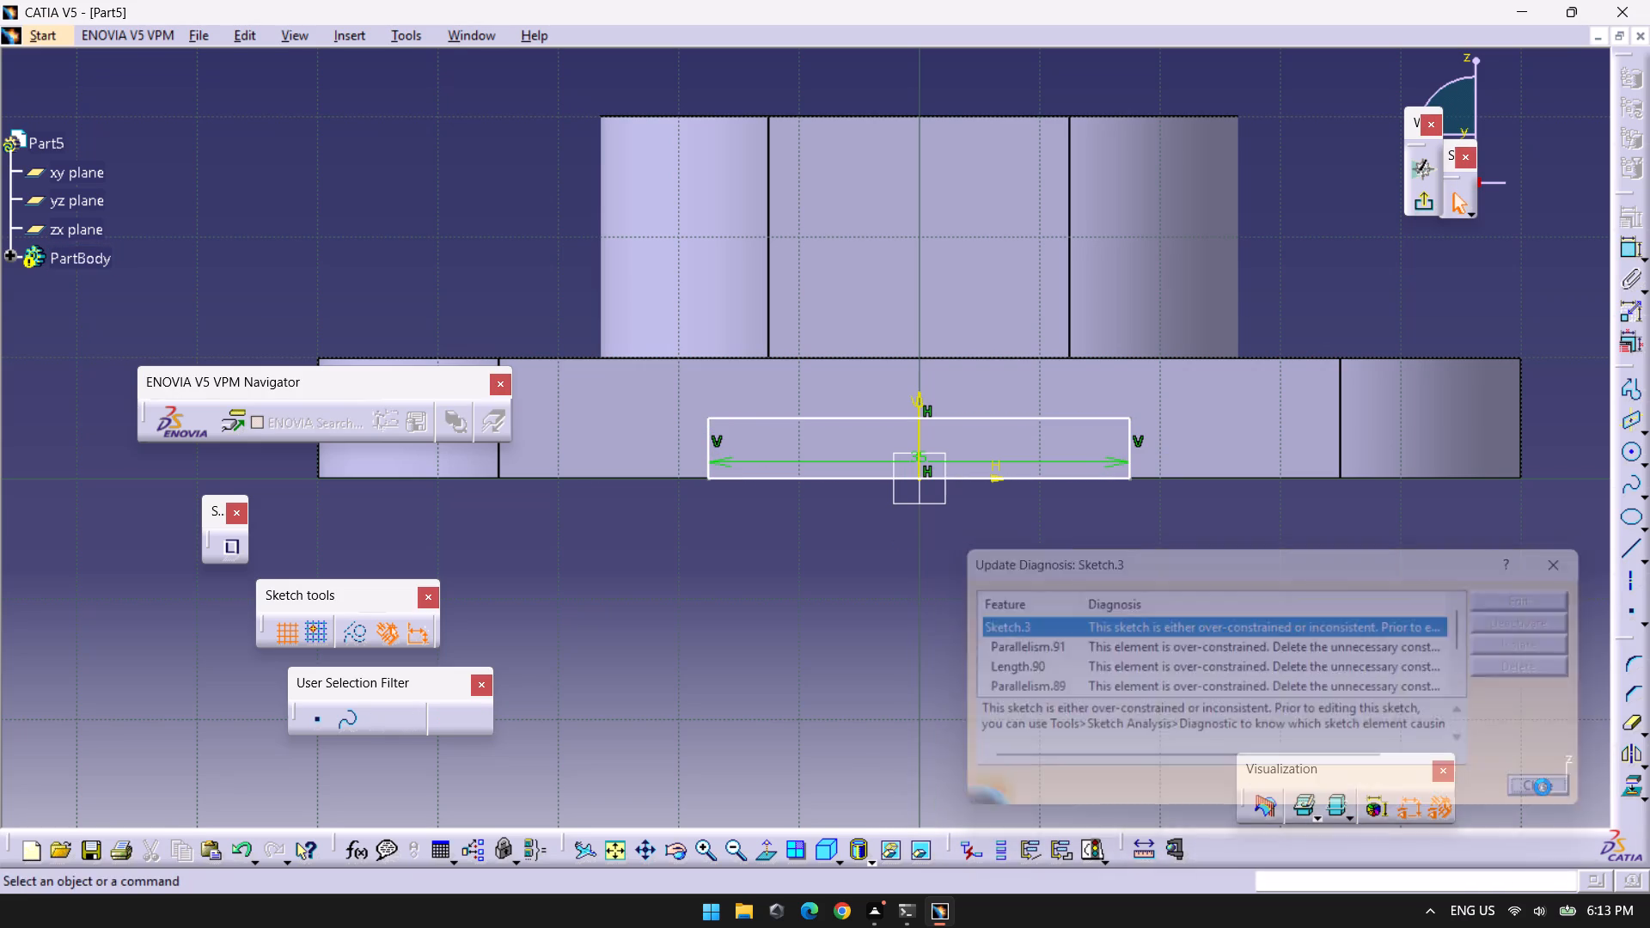
{"action": "left_click", "coordinate": [1427, 204]}
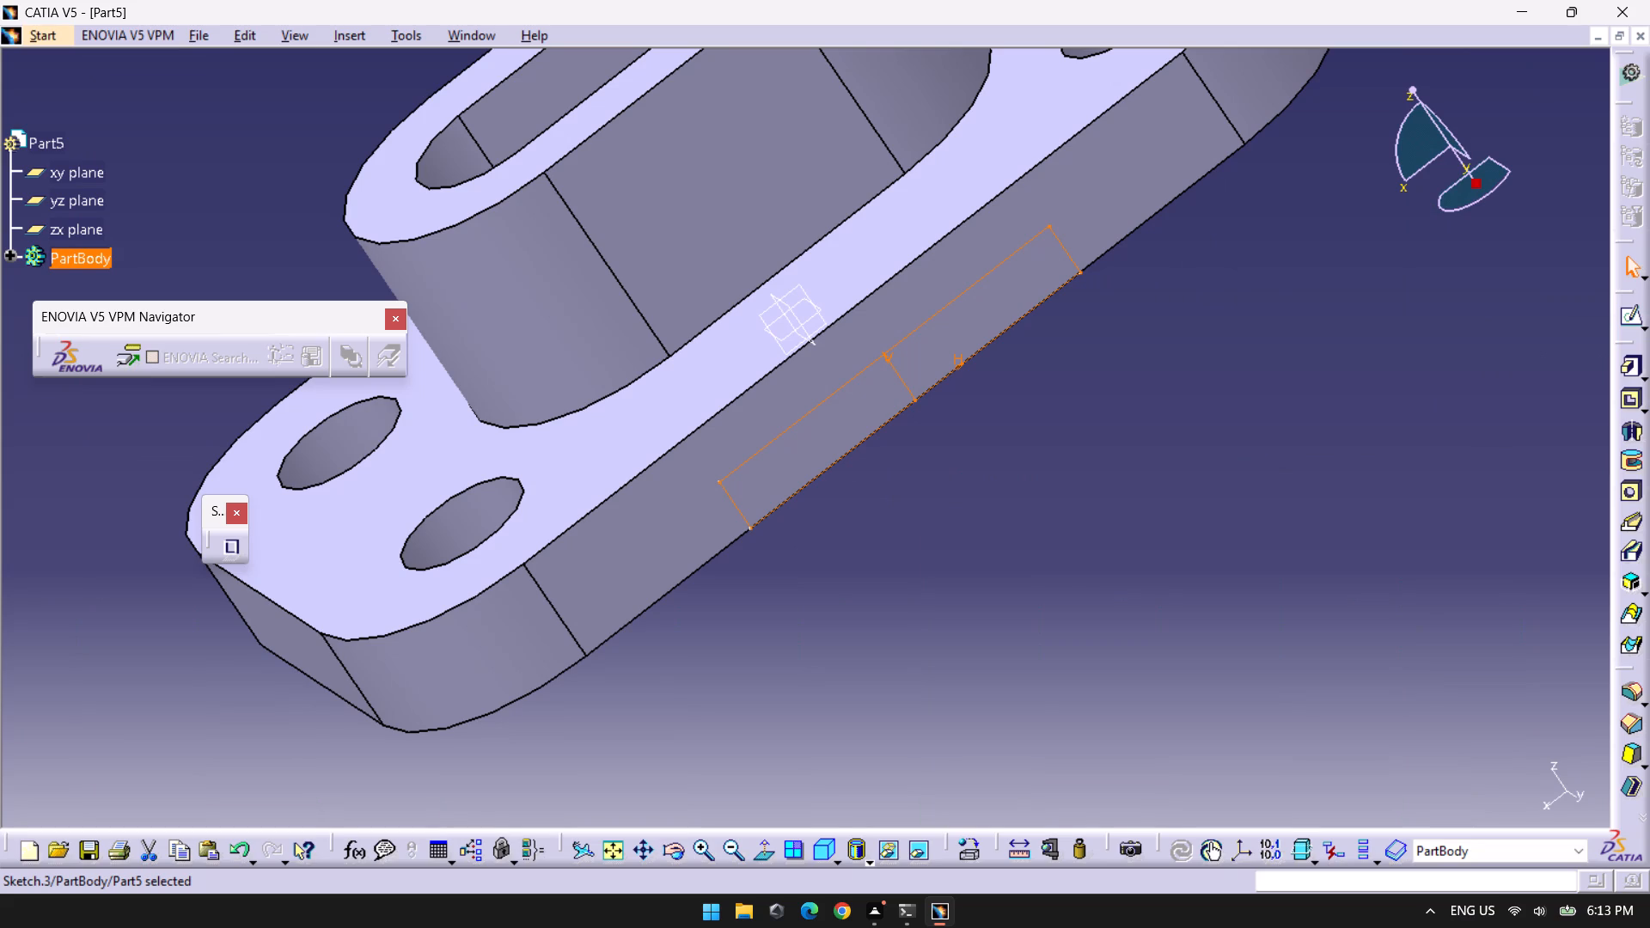
Cut a pocket from the rectangular Sketch.3 profile with the depth type Up to last and a 0 mm offset.
{"action": "left_click", "coordinate": [1639, 410]}
{"action": "left_click", "coordinate": [1622, 399]}
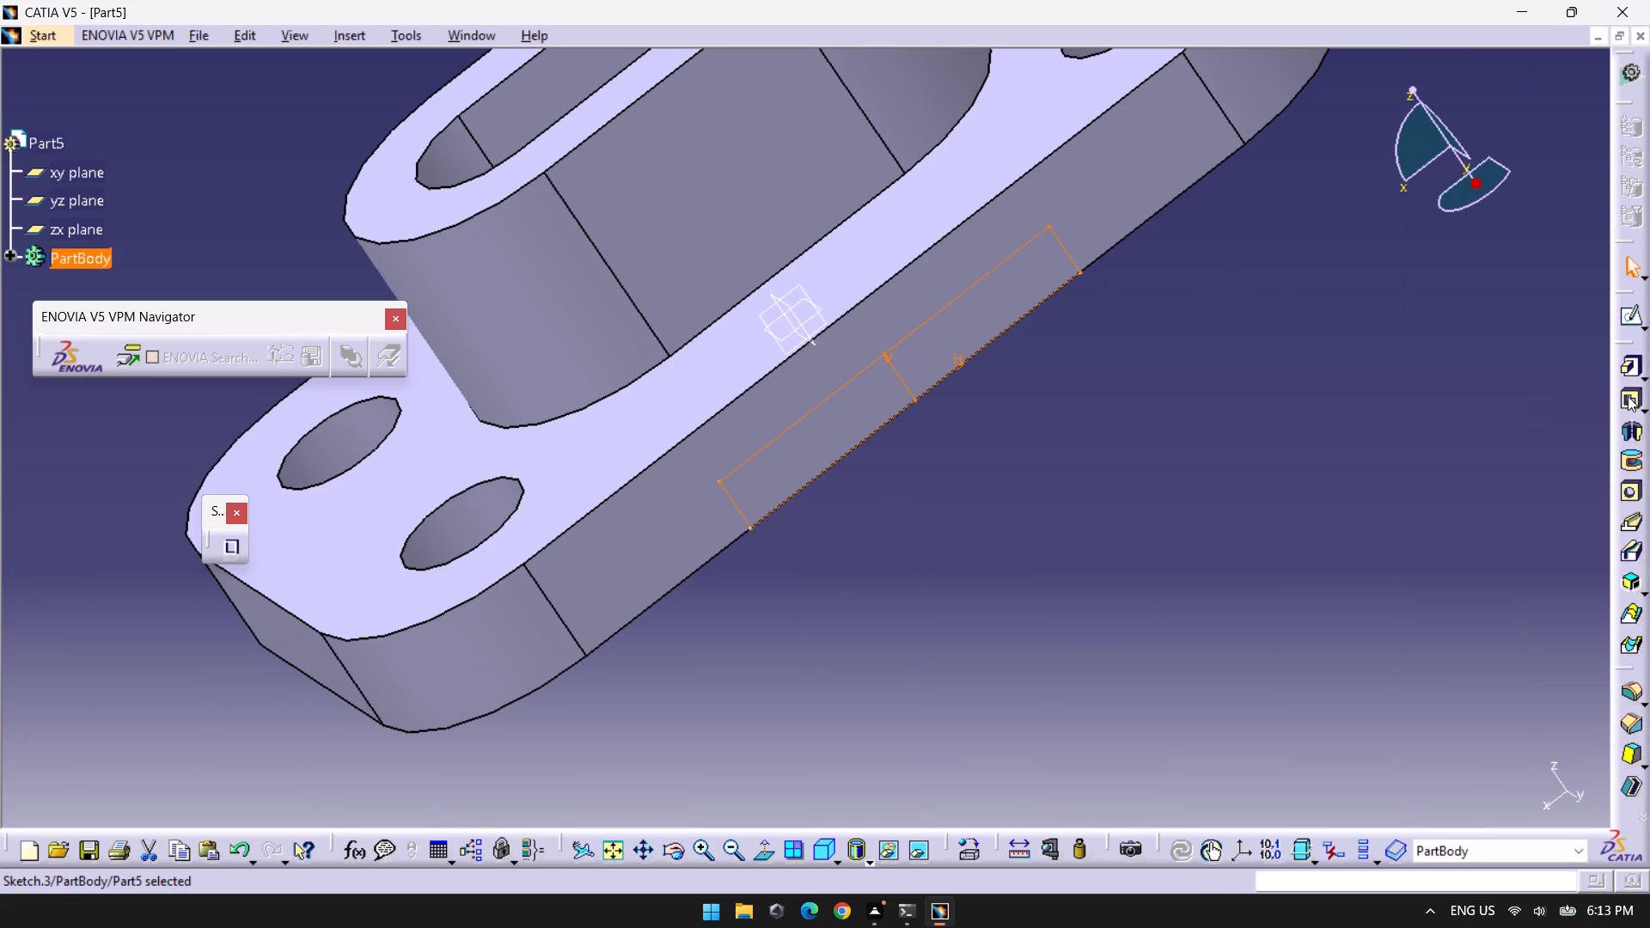
{"action": "left_click", "coordinate": [1629, 395]}
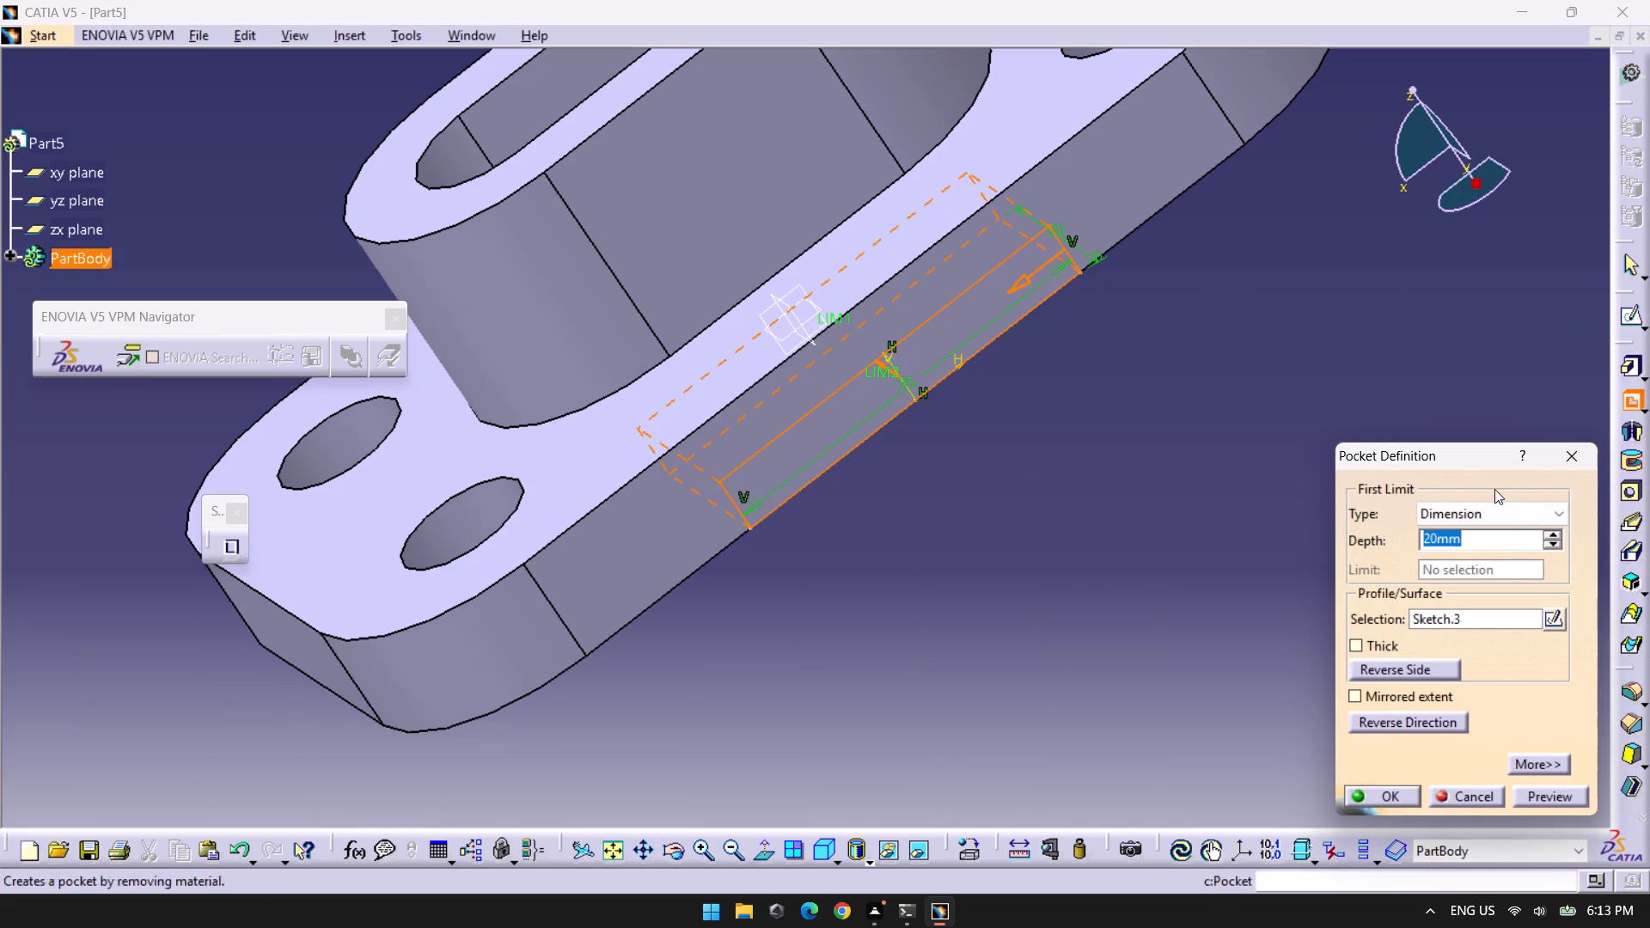
{"action": "left_click", "coordinate": [1503, 516]}
{"action": "left_click", "coordinate": [1473, 571]}
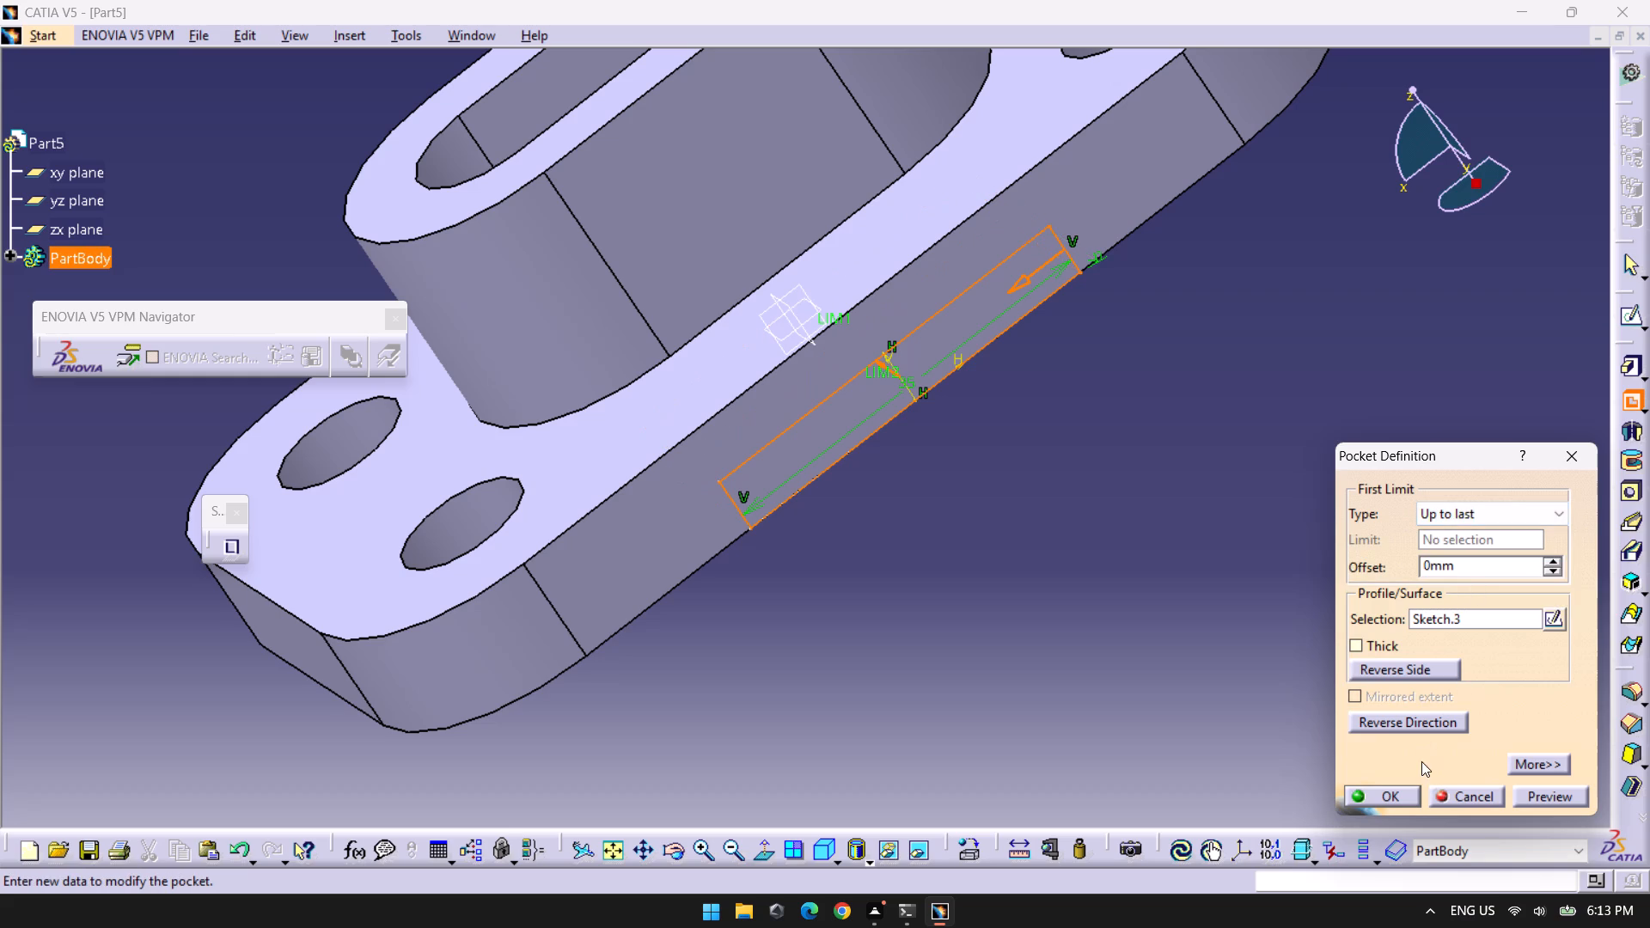
{"action": "left_click", "coordinate": [1567, 794]}
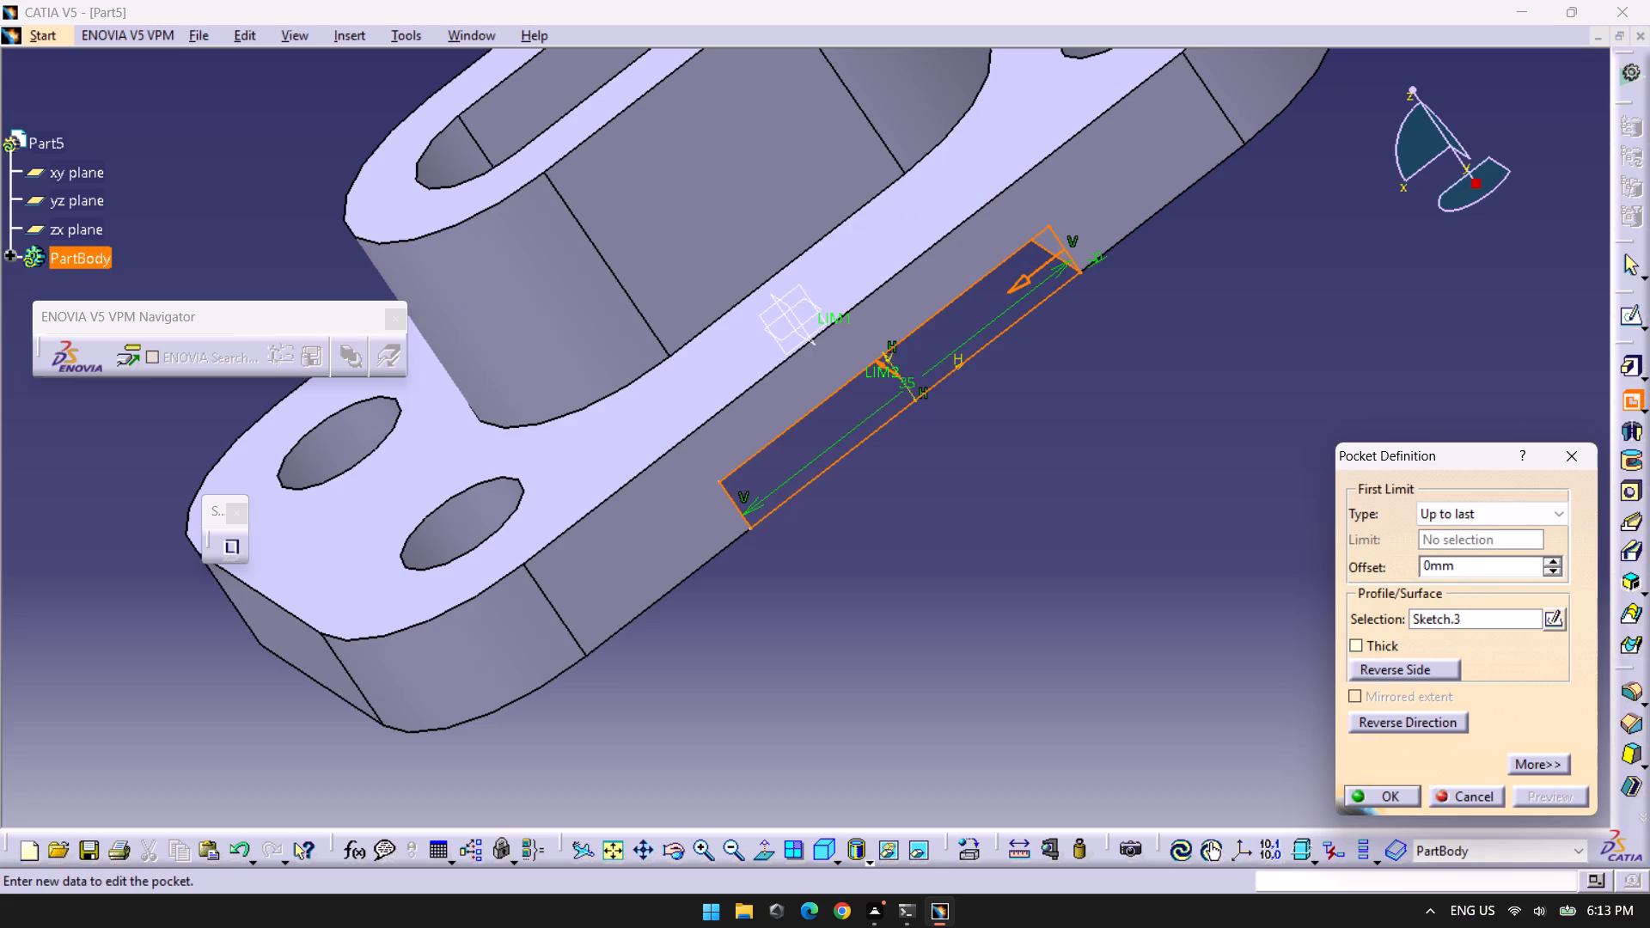
{"action": "middle_click_drag", "start_coordinate": [1068, 545], "coordinate": [794, 316]}
{"action": "right_click_drag", "start_coordinate": [931, 455], "coordinate": [794, 316]}
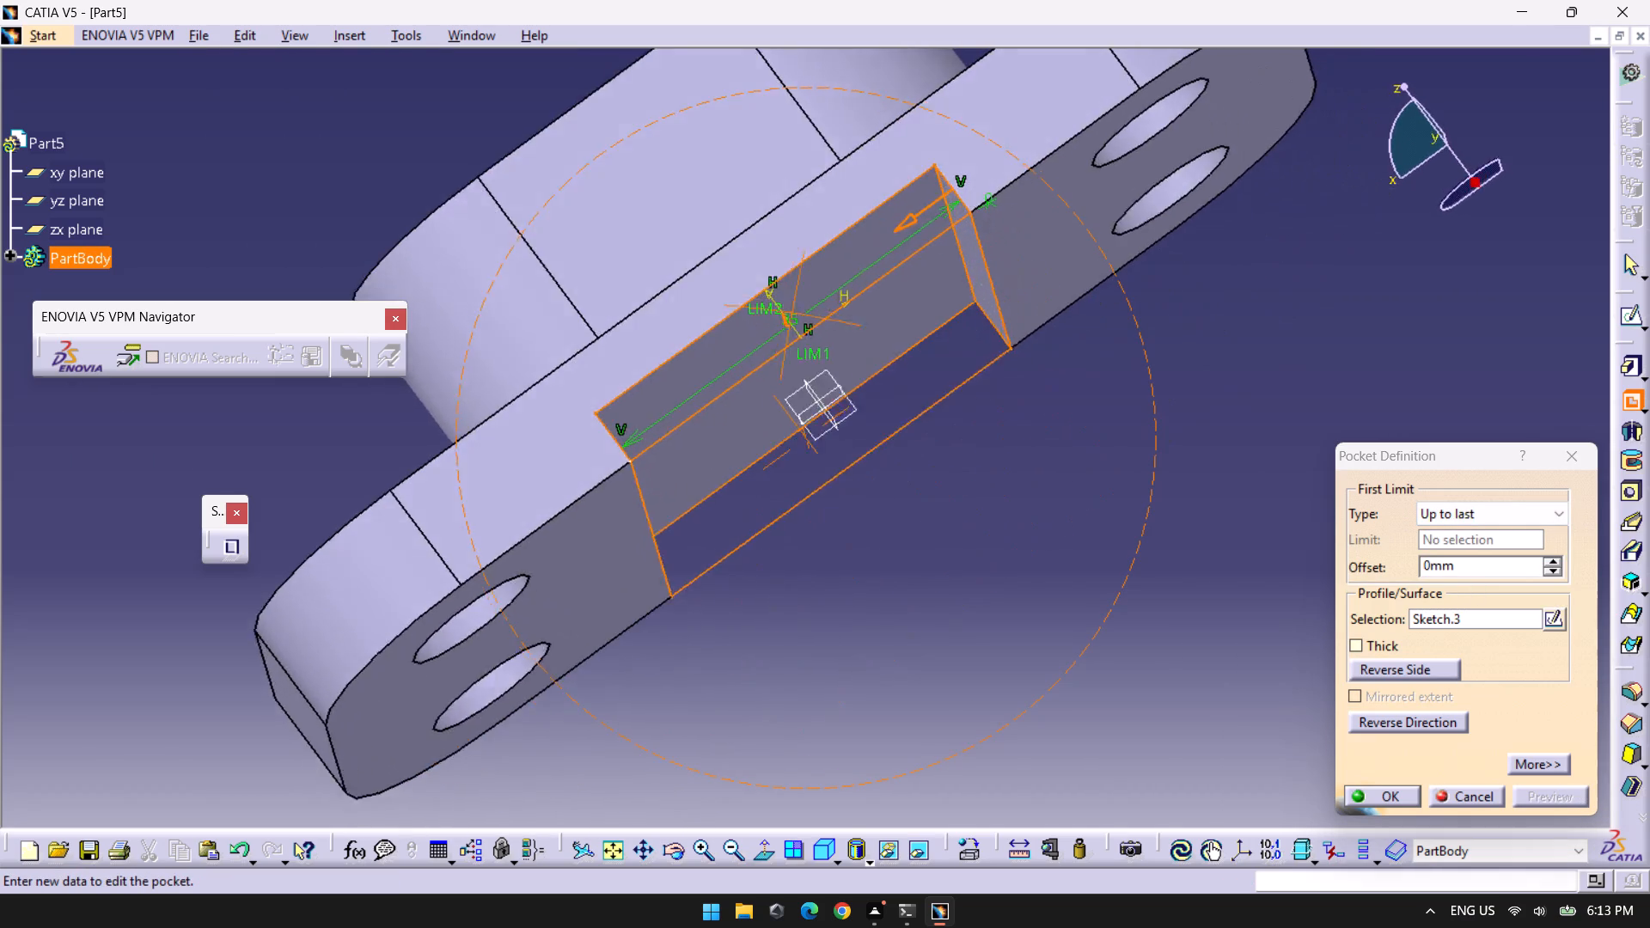
{"action": "right_click_drag", "start_coordinate": [794, 316], "coordinate": [838, 385]}
{"action": "middle_click_drag", "start_coordinate": [794, 316], "coordinate": [838, 384]}
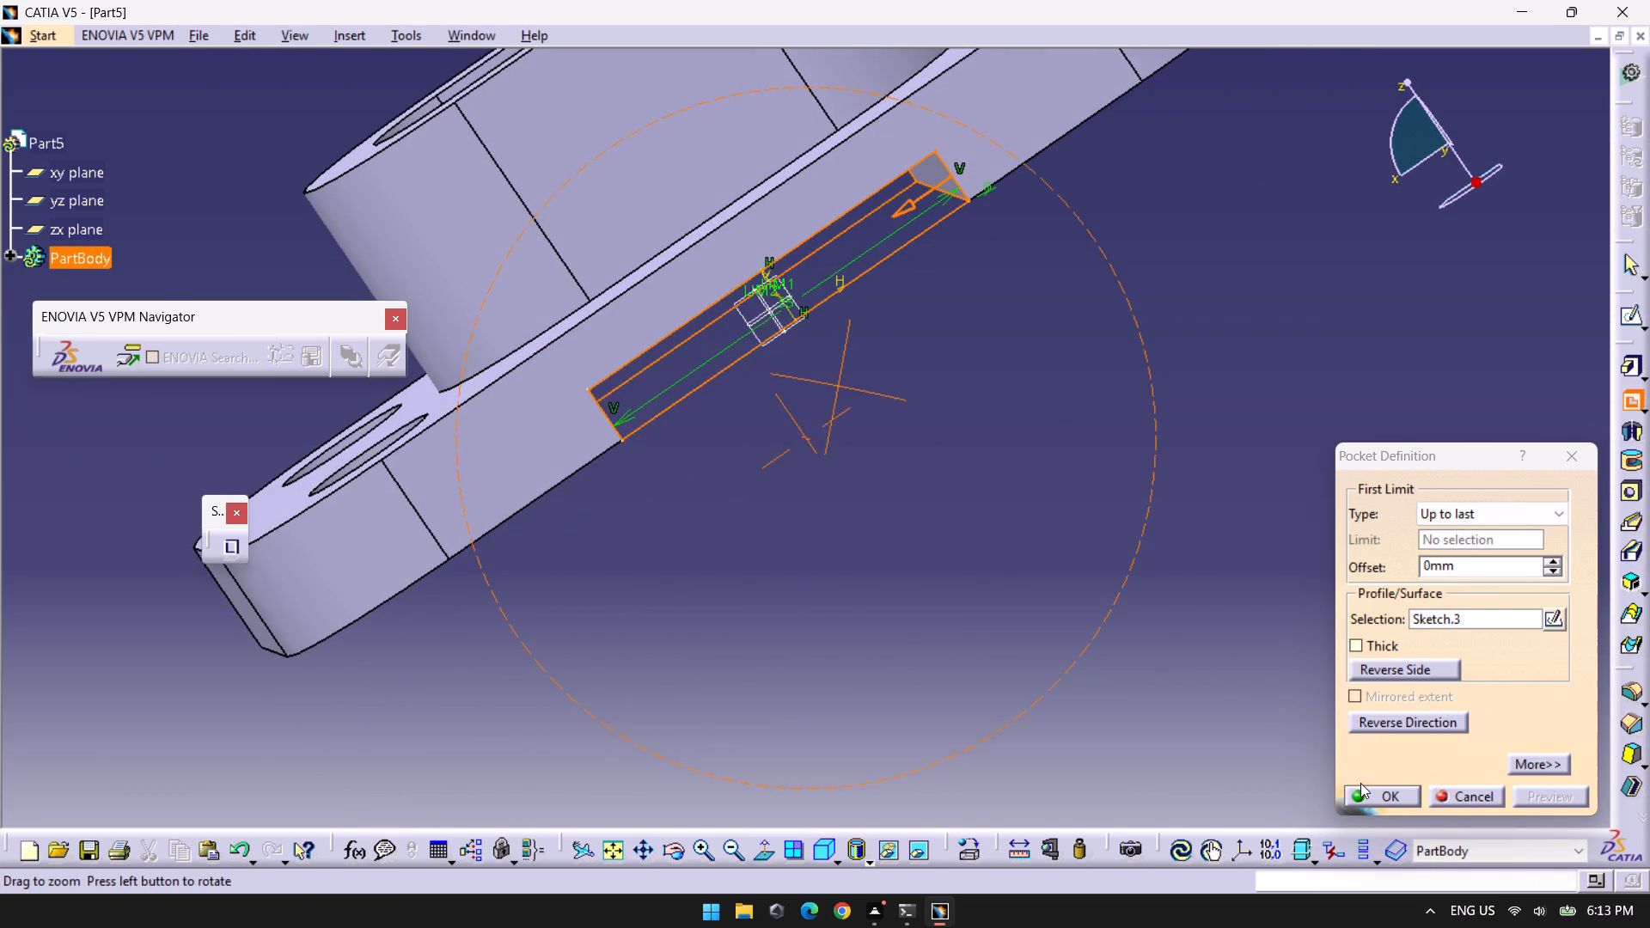
{"action": "left_click", "coordinate": [1361, 789]}
Examine the part and its bottom channel from above, the side and underneath, finishing with the whole part in isometric view.
{"action": "left_click", "coordinate": [927, 408]}
{"action": "middle_click_drag", "start_coordinate": [922, 404], "coordinate": [960, 748]}
{"action": "right_click_drag", "start_coordinate": [922, 404], "coordinate": [961, 752]}
{"action": "middle_click_drag", "start_coordinate": [967, 529], "coordinate": [804, 762]}
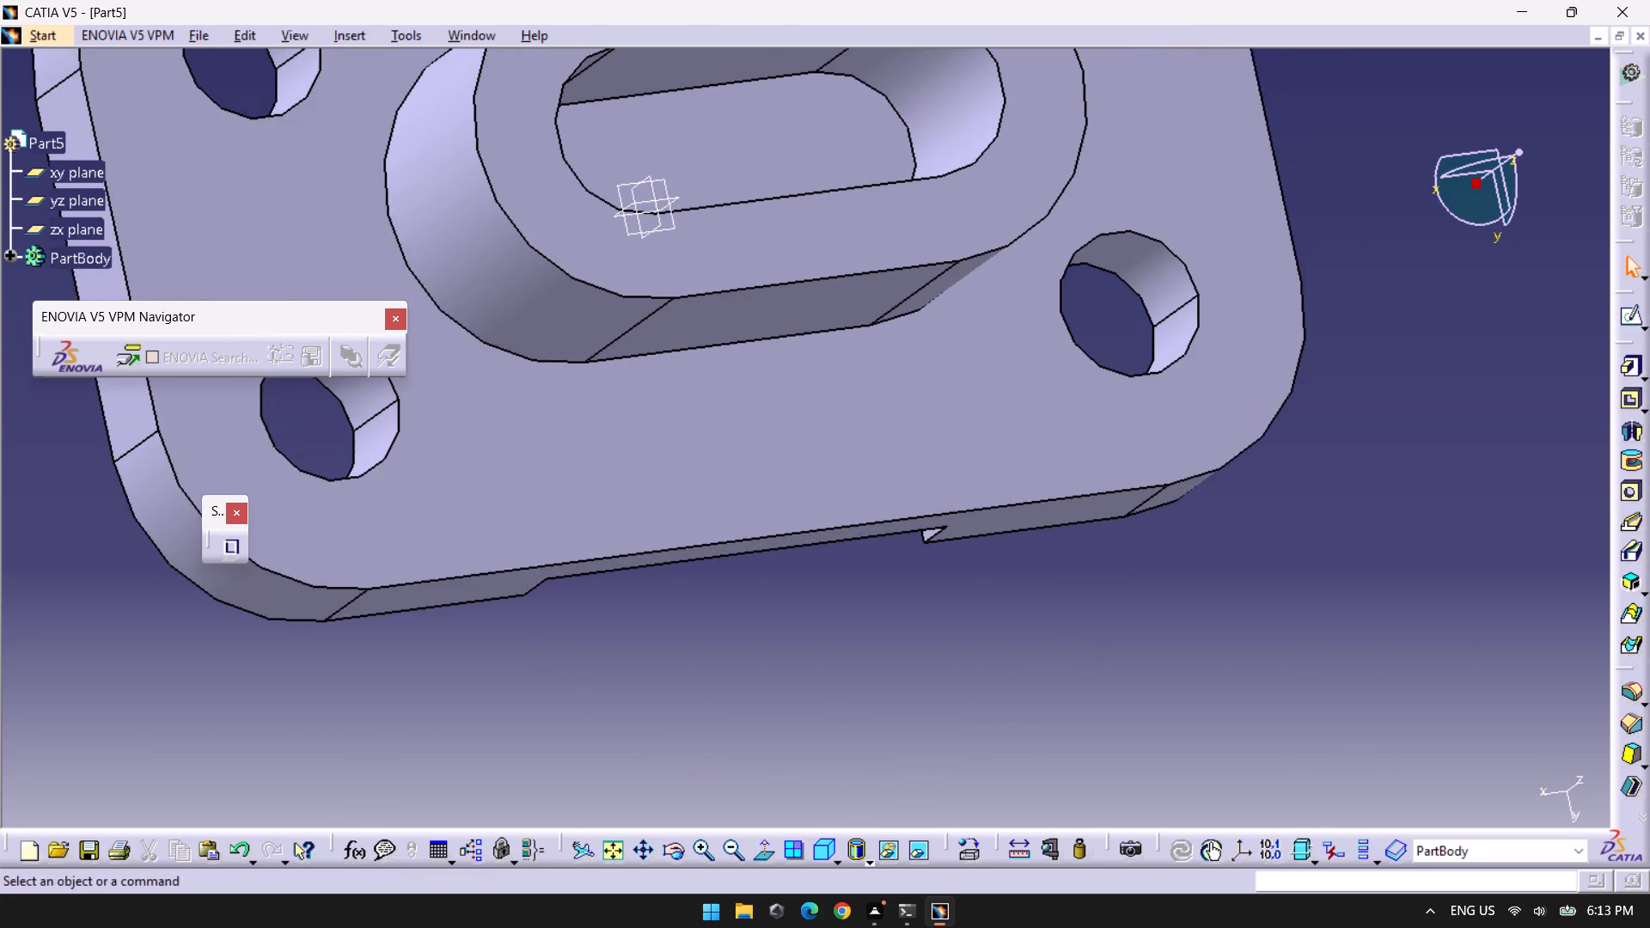
{"action": "middle_click_drag", "start_coordinate": [818, 427], "coordinate": [640, 456]}
{"action": "right_click_drag", "start_coordinate": [818, 427], "coordinate": [640, 456]}
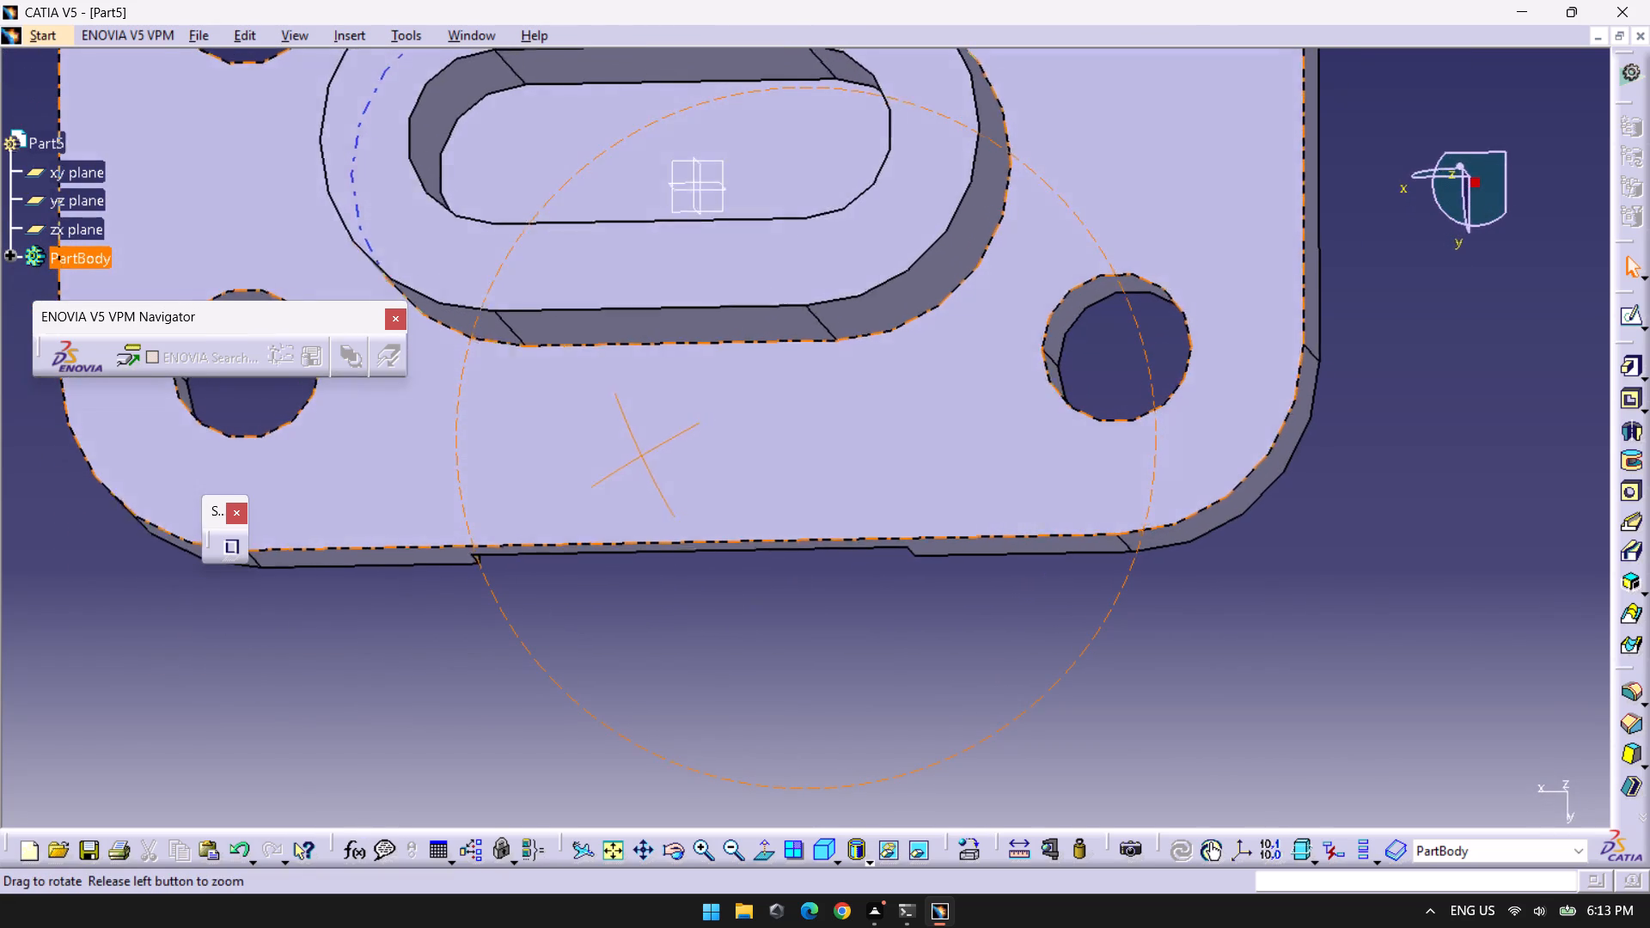
{"action": "right_click_drag", "start_coordinate": [640, 456], "coordinate": [664, 451]}
{"action": "middle_click_drag", "start_coordinate": [640, 456], "coordinate": [664, 451]}
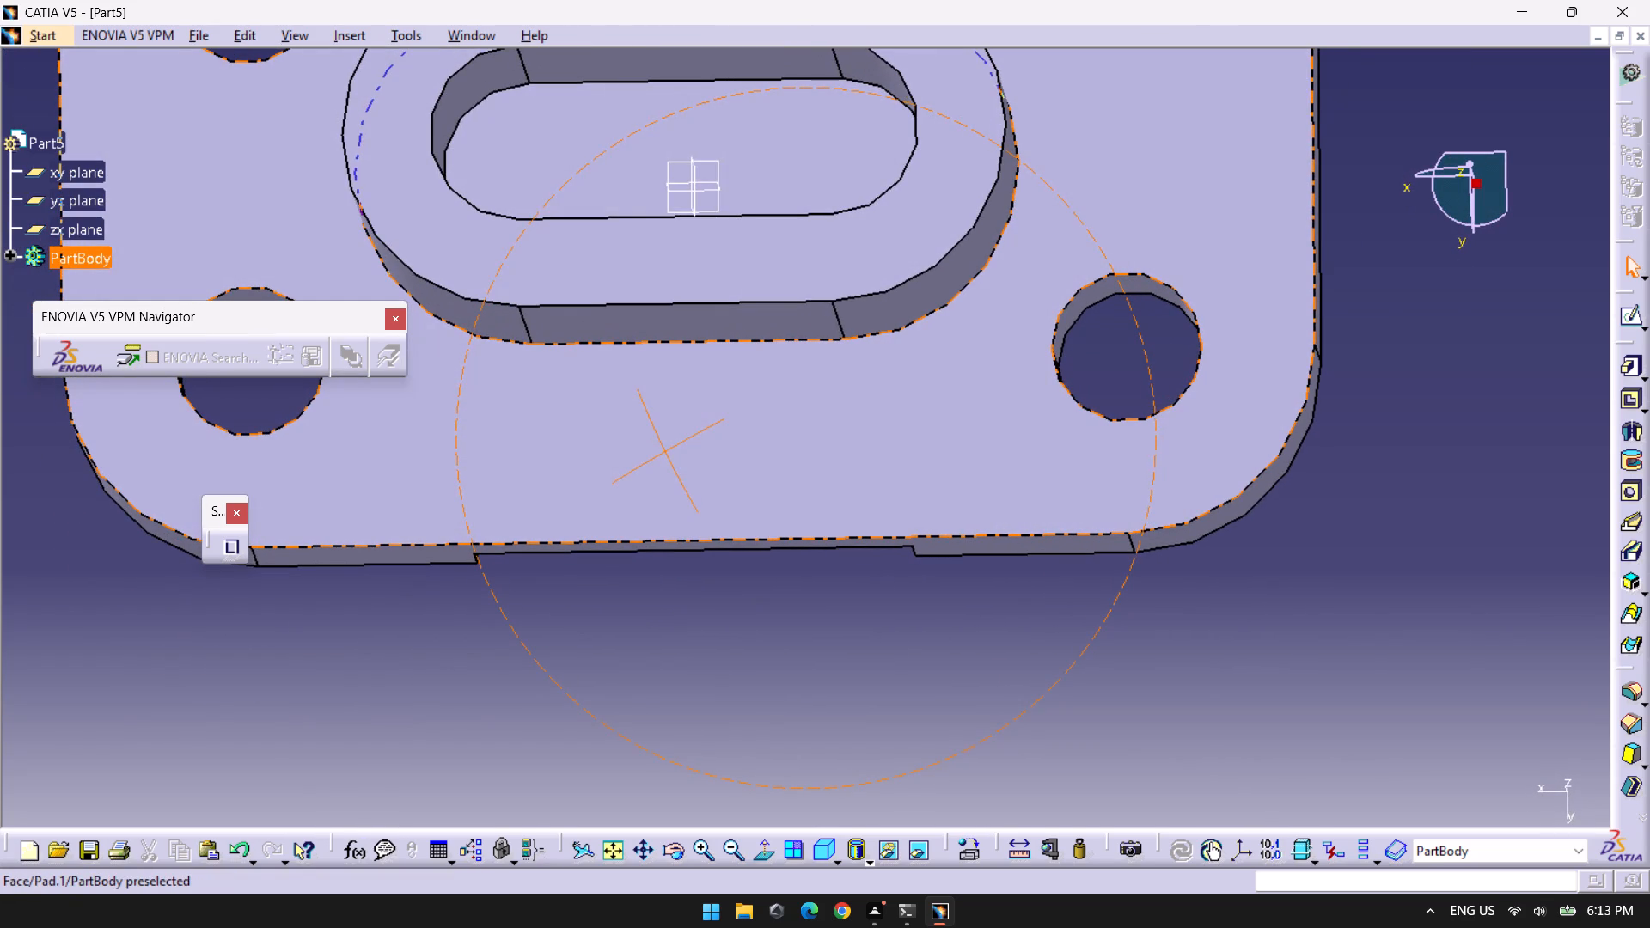
{"action": "middle_click_drag", "start_coordinate": [555, 382], "coordinate": [755, 562]}
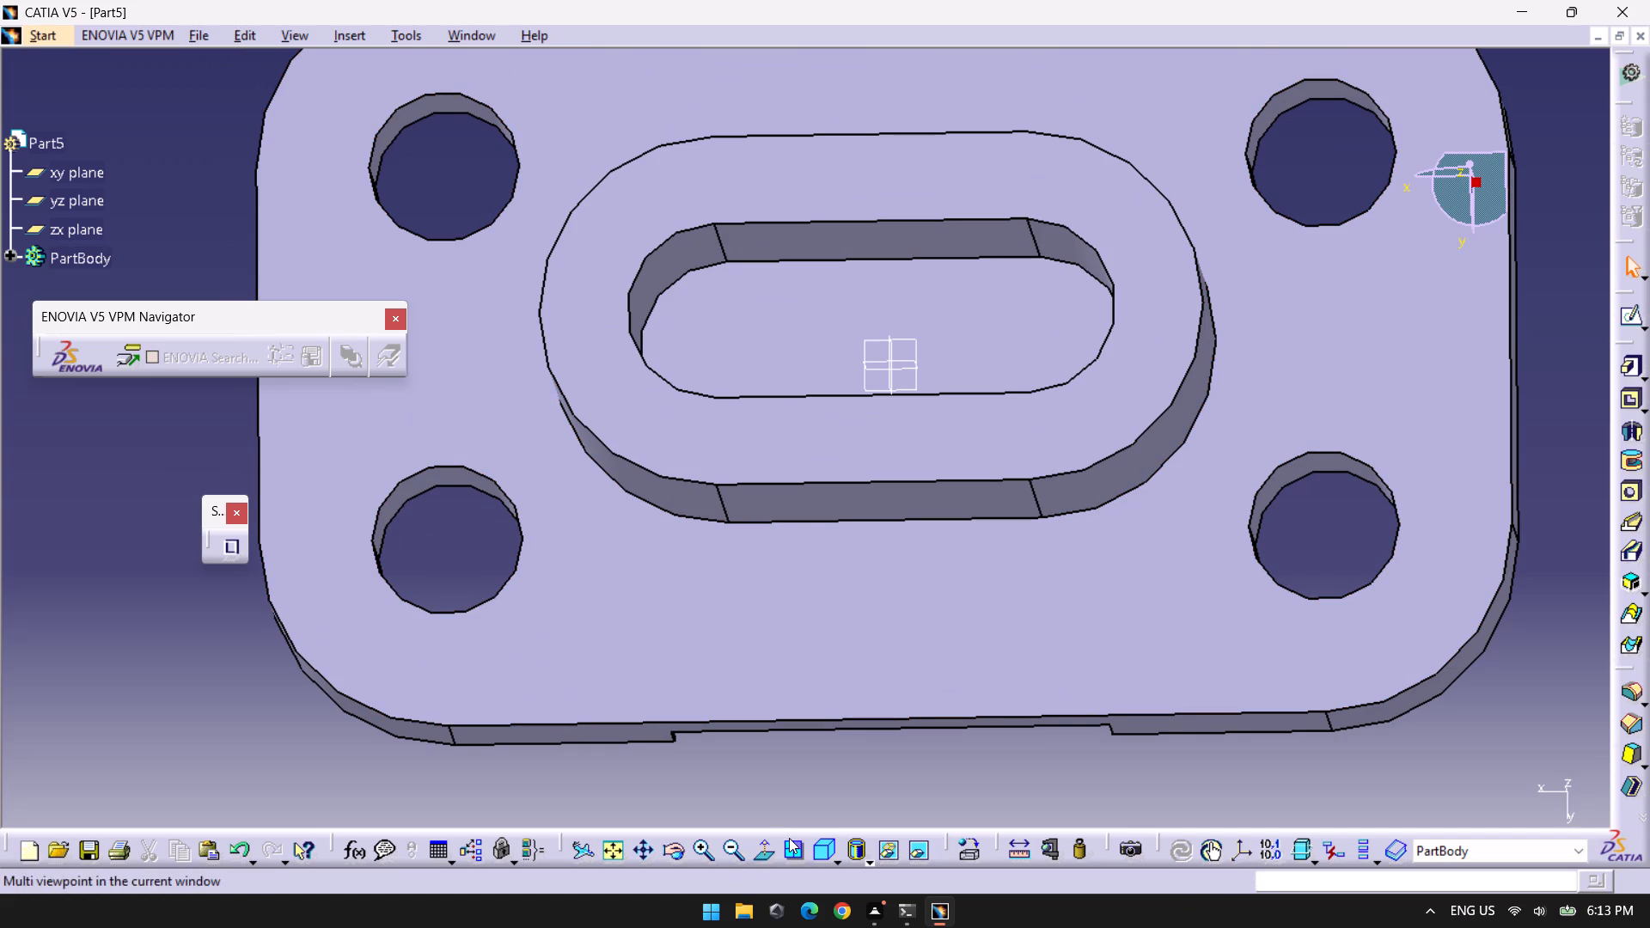
{"action": "middle_click_drag", "start_coordinate": [828, 756], "coordinate": [816, 493]}
{"action": "right_click_drag", "start_coordinate": [828, 756], "coordinate": [816, 493]}
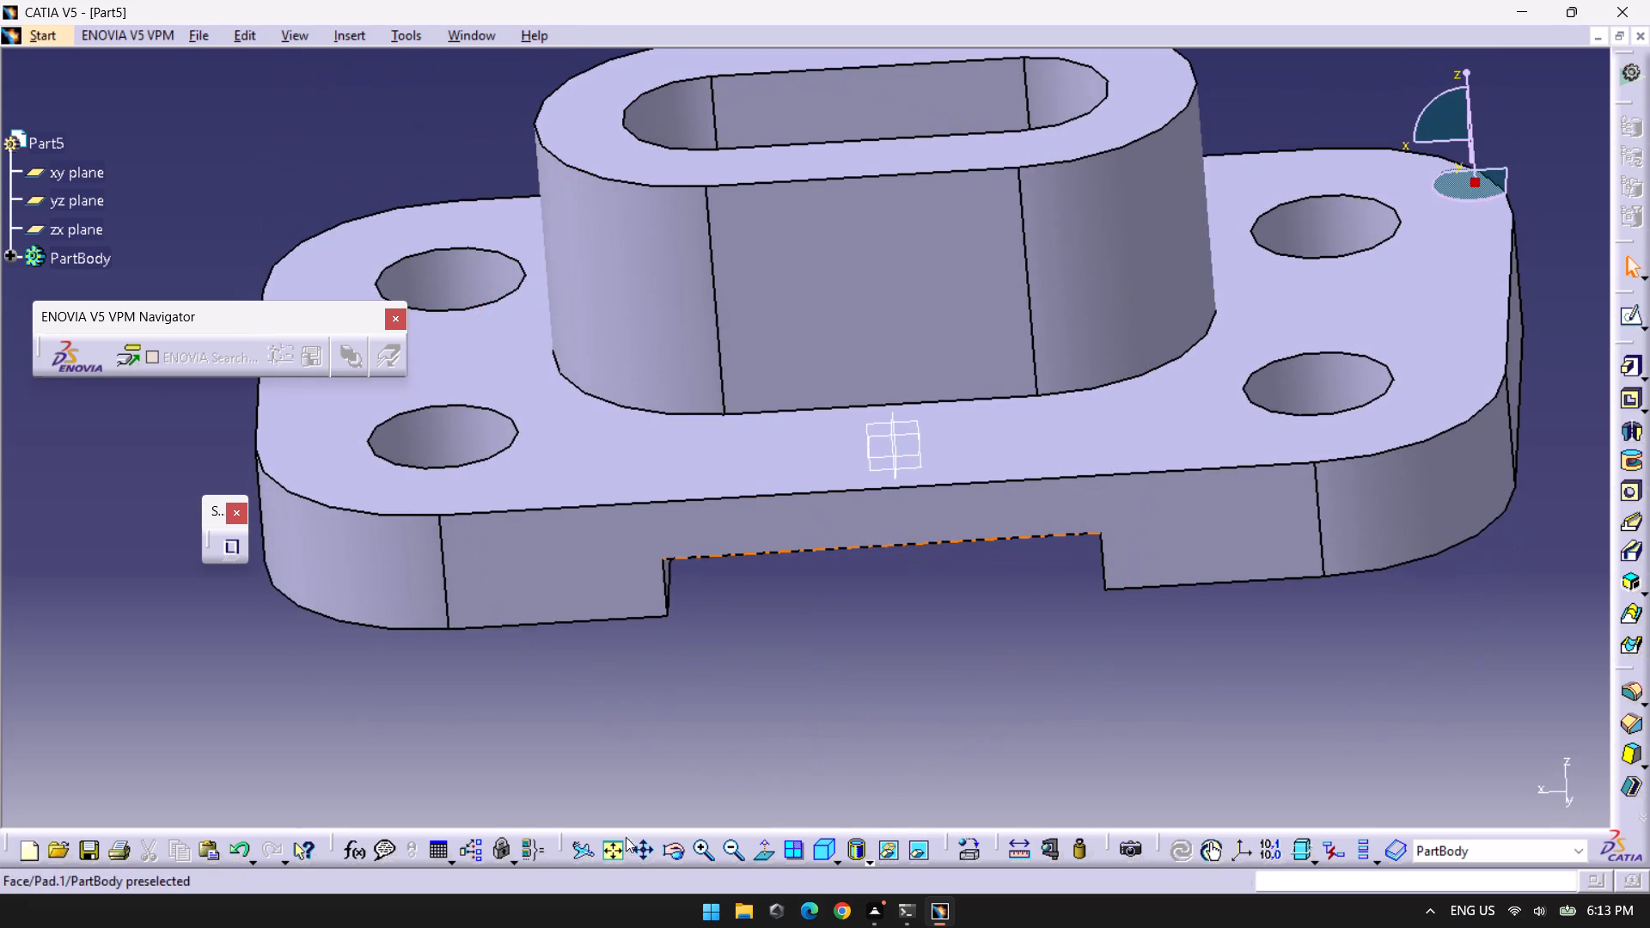
{"action": "left_click", "coordinate": [609, 842]}
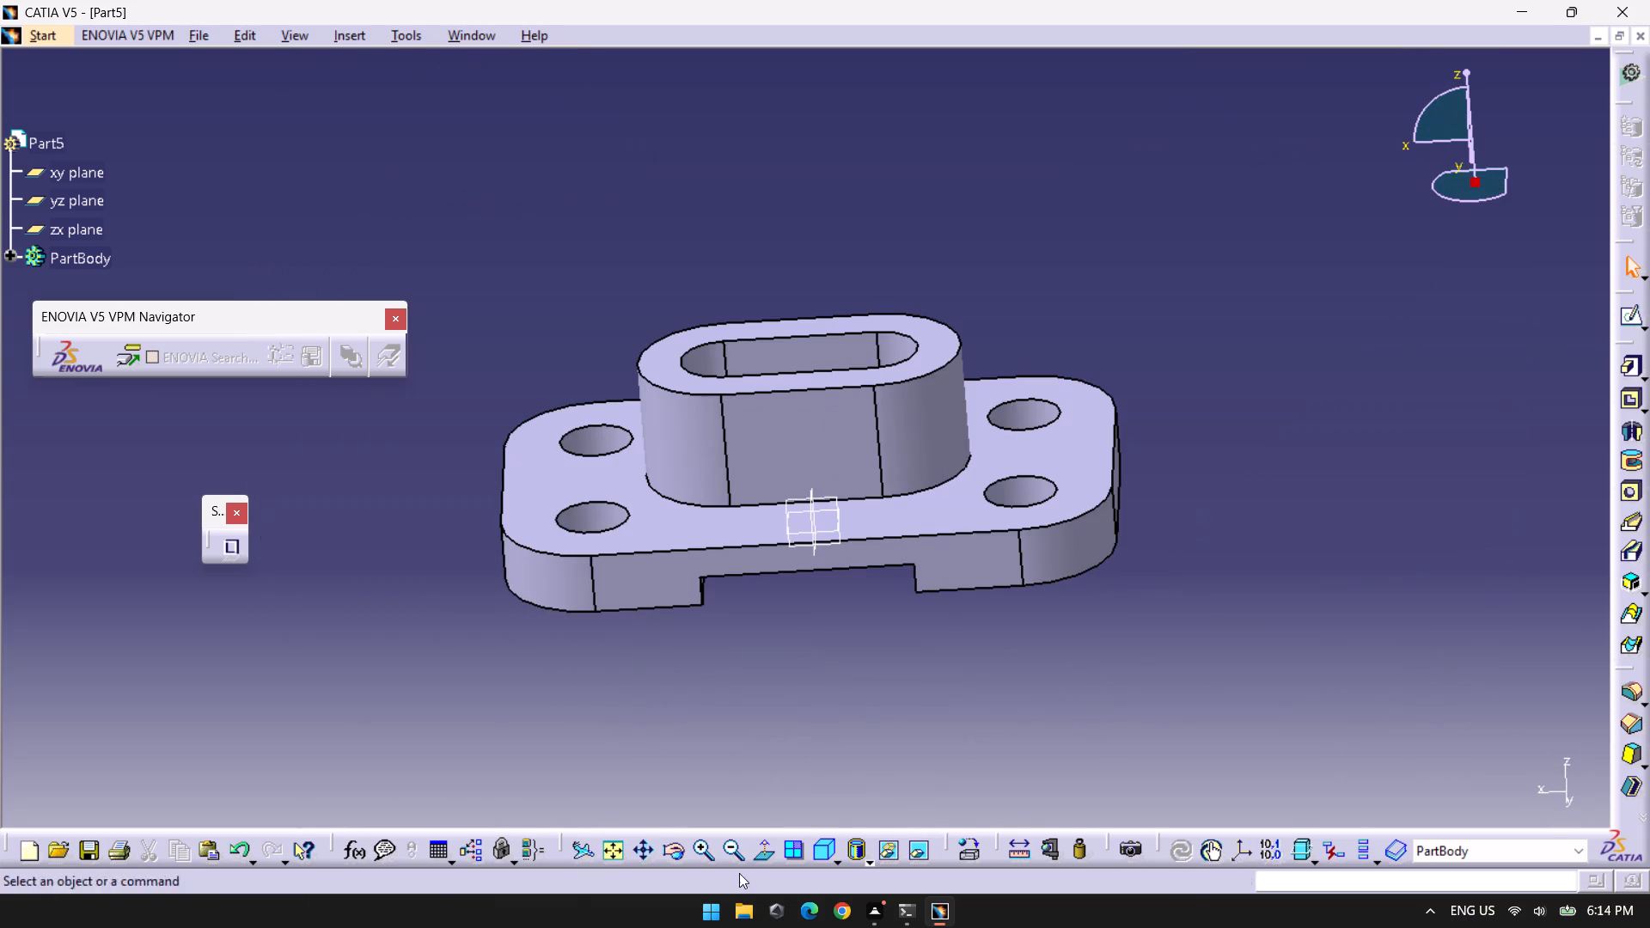
{"action": "left_click", "coordinate": [681, 858]}
{"action": "left_click_drag", "start_coordinate": [638, 730], "coordinate": [1147, 286]}
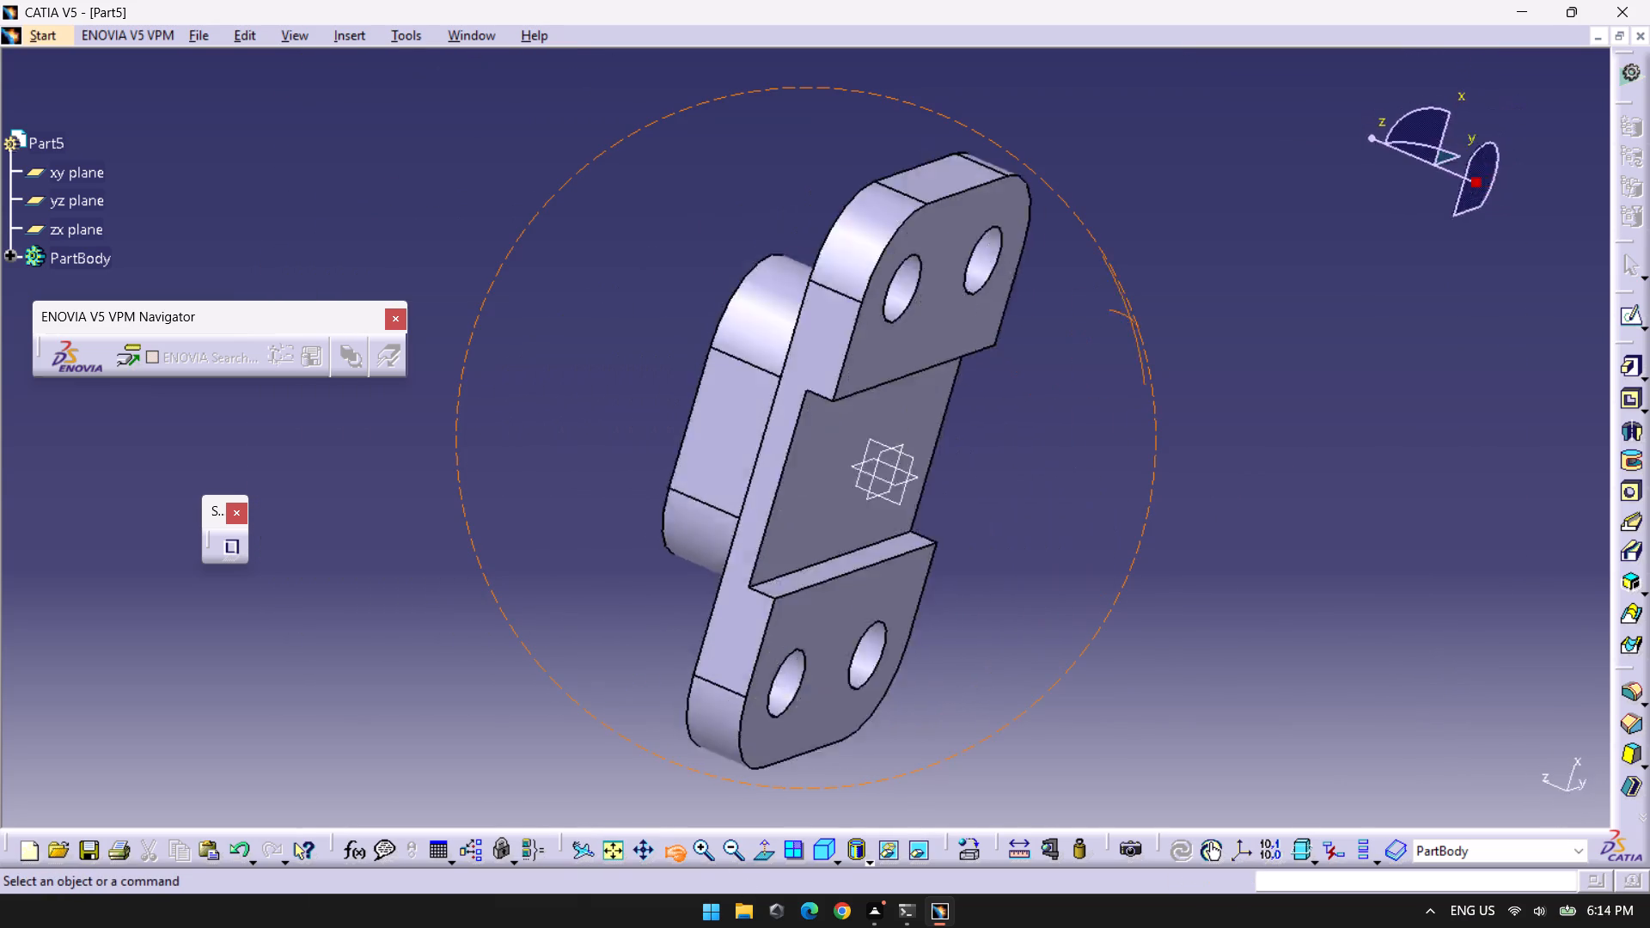
{"action": "left_click_drag", "start_coordinate": [1147, 286], "coordinate": [639, 771]}
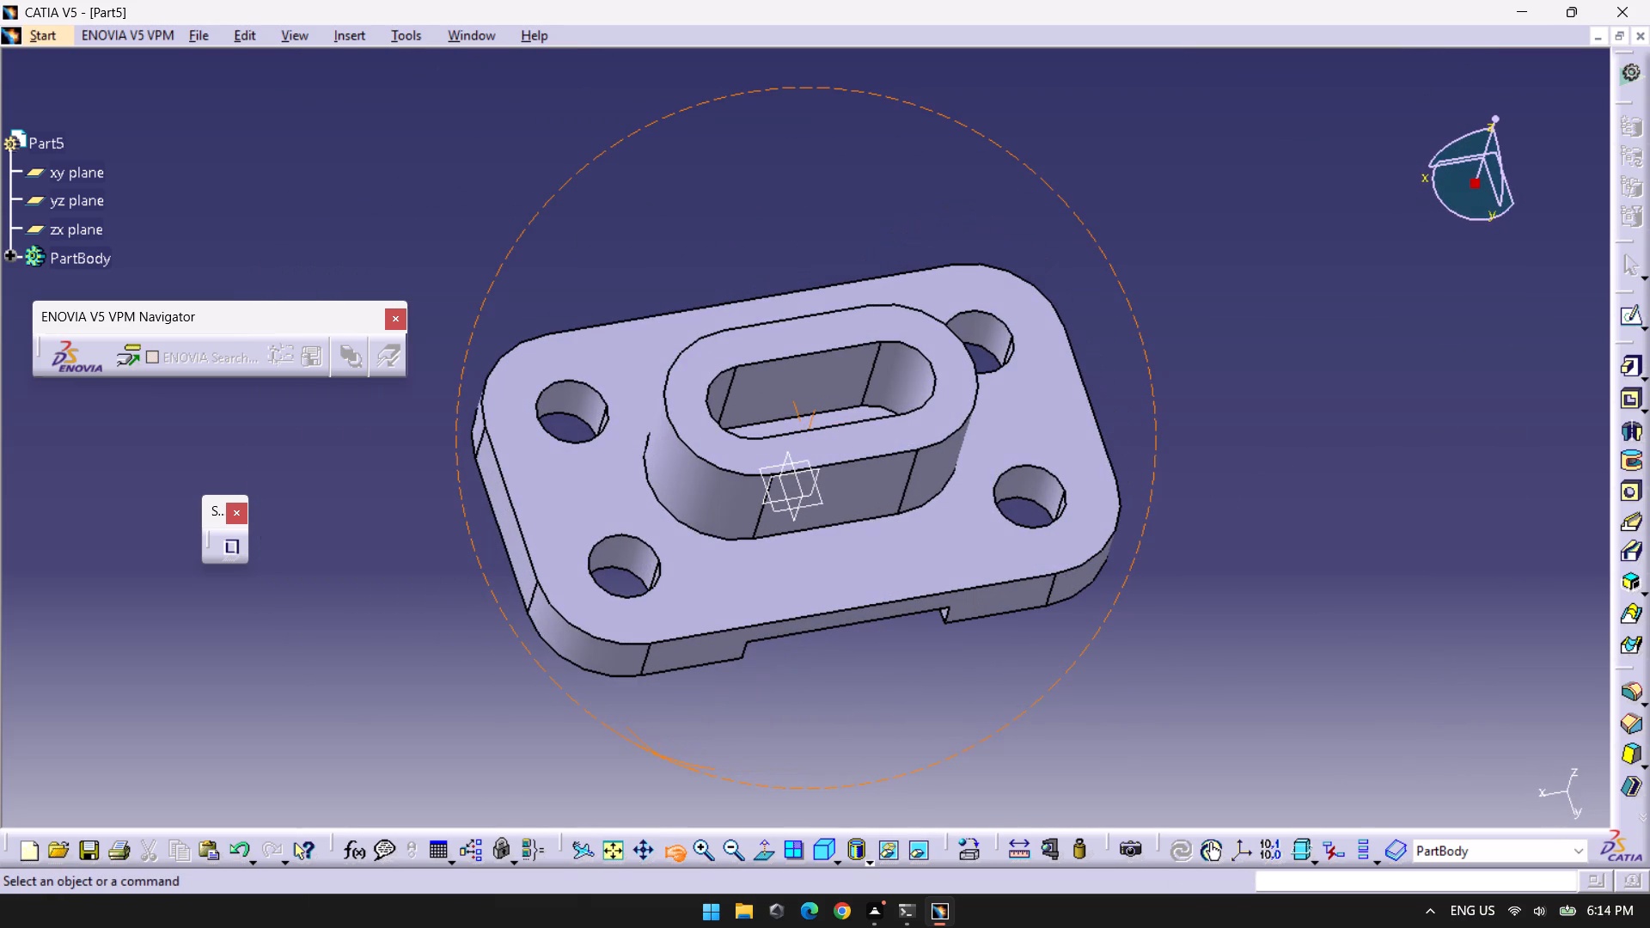
{"action": "left_click_drag", "start_coordinate": [639, 771], "coordinate": [596, 779]}
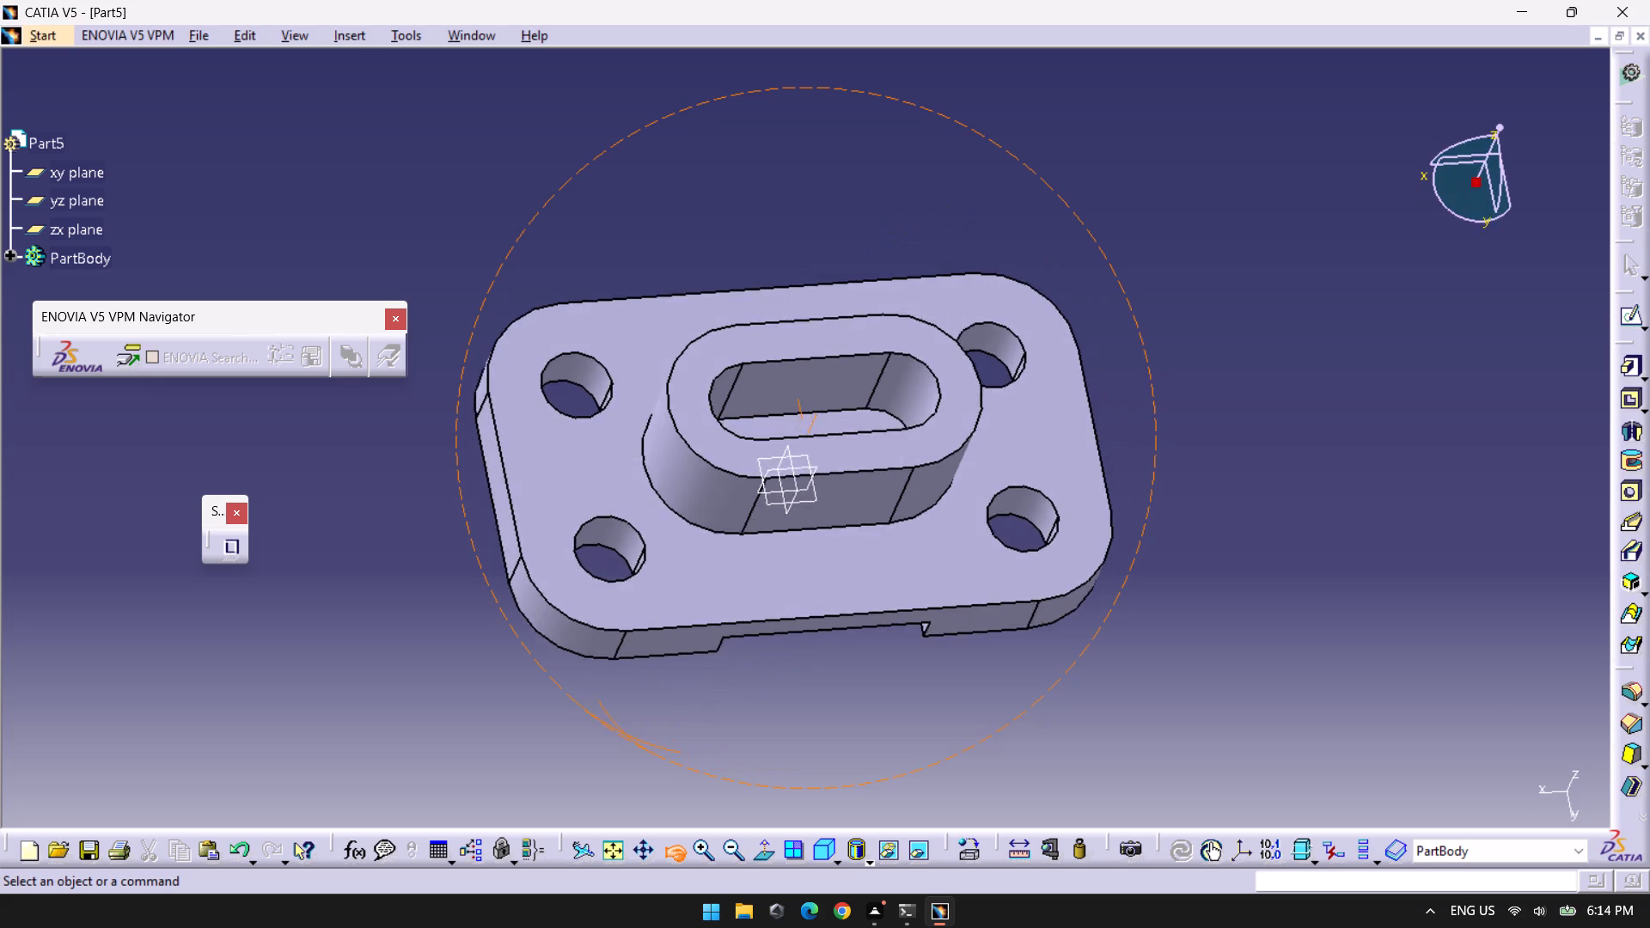
{"action": "left_click_drag", "start_coordinate": [596, 779], "coordinate": [1054, 589]}
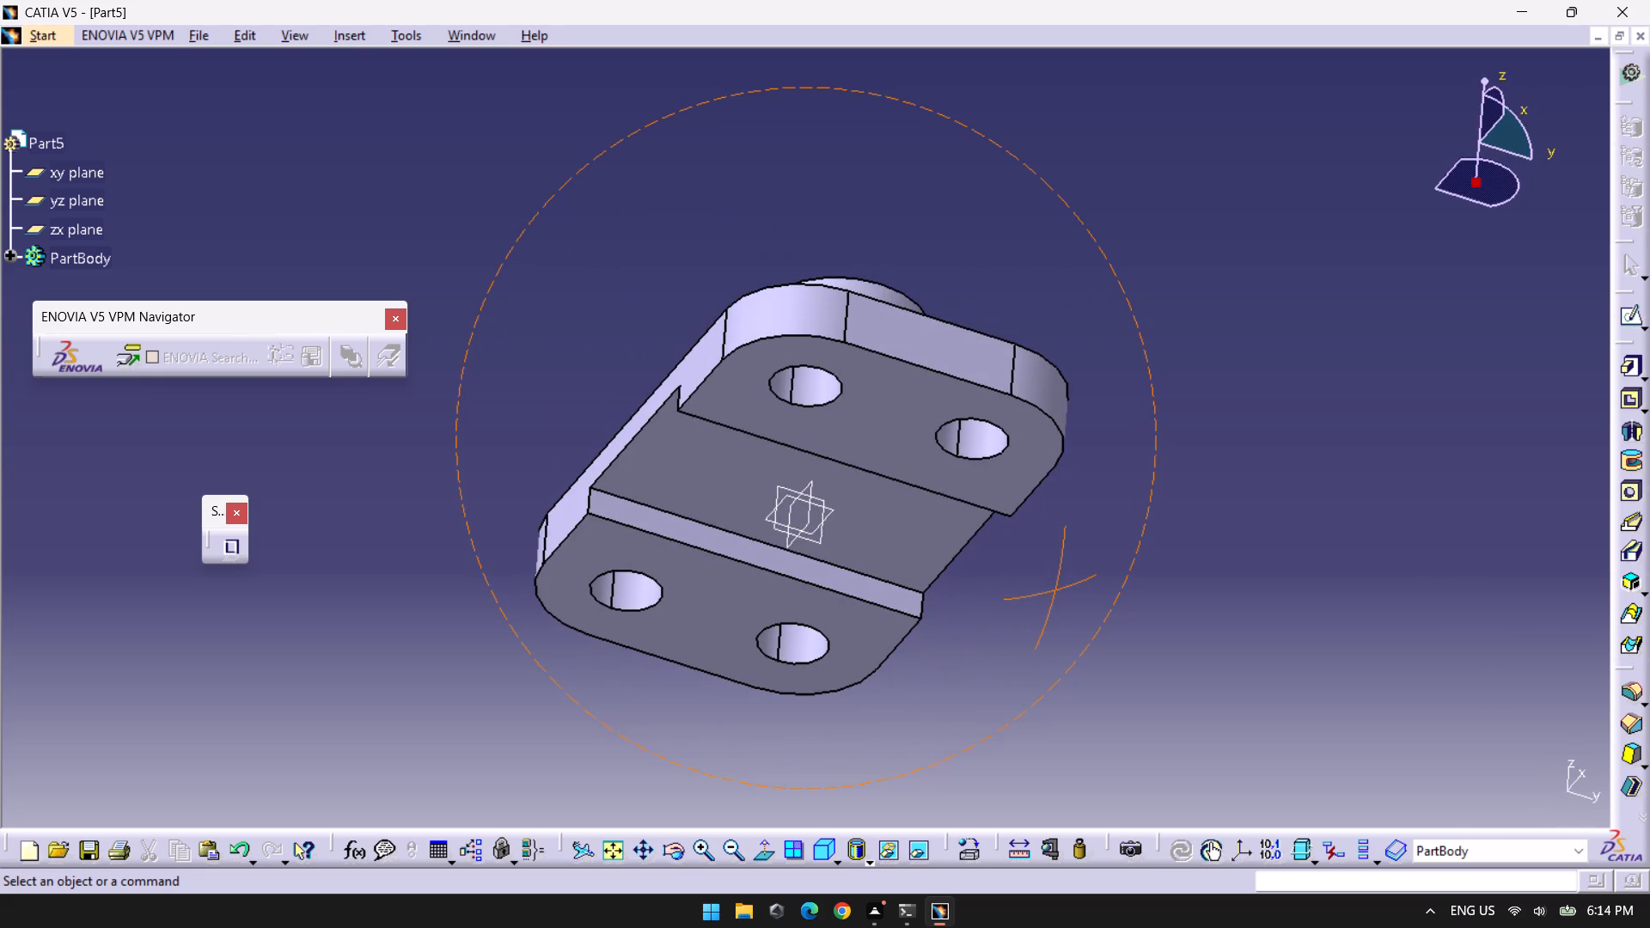
{"action": "left_click", "coordinate": [824, 844]}
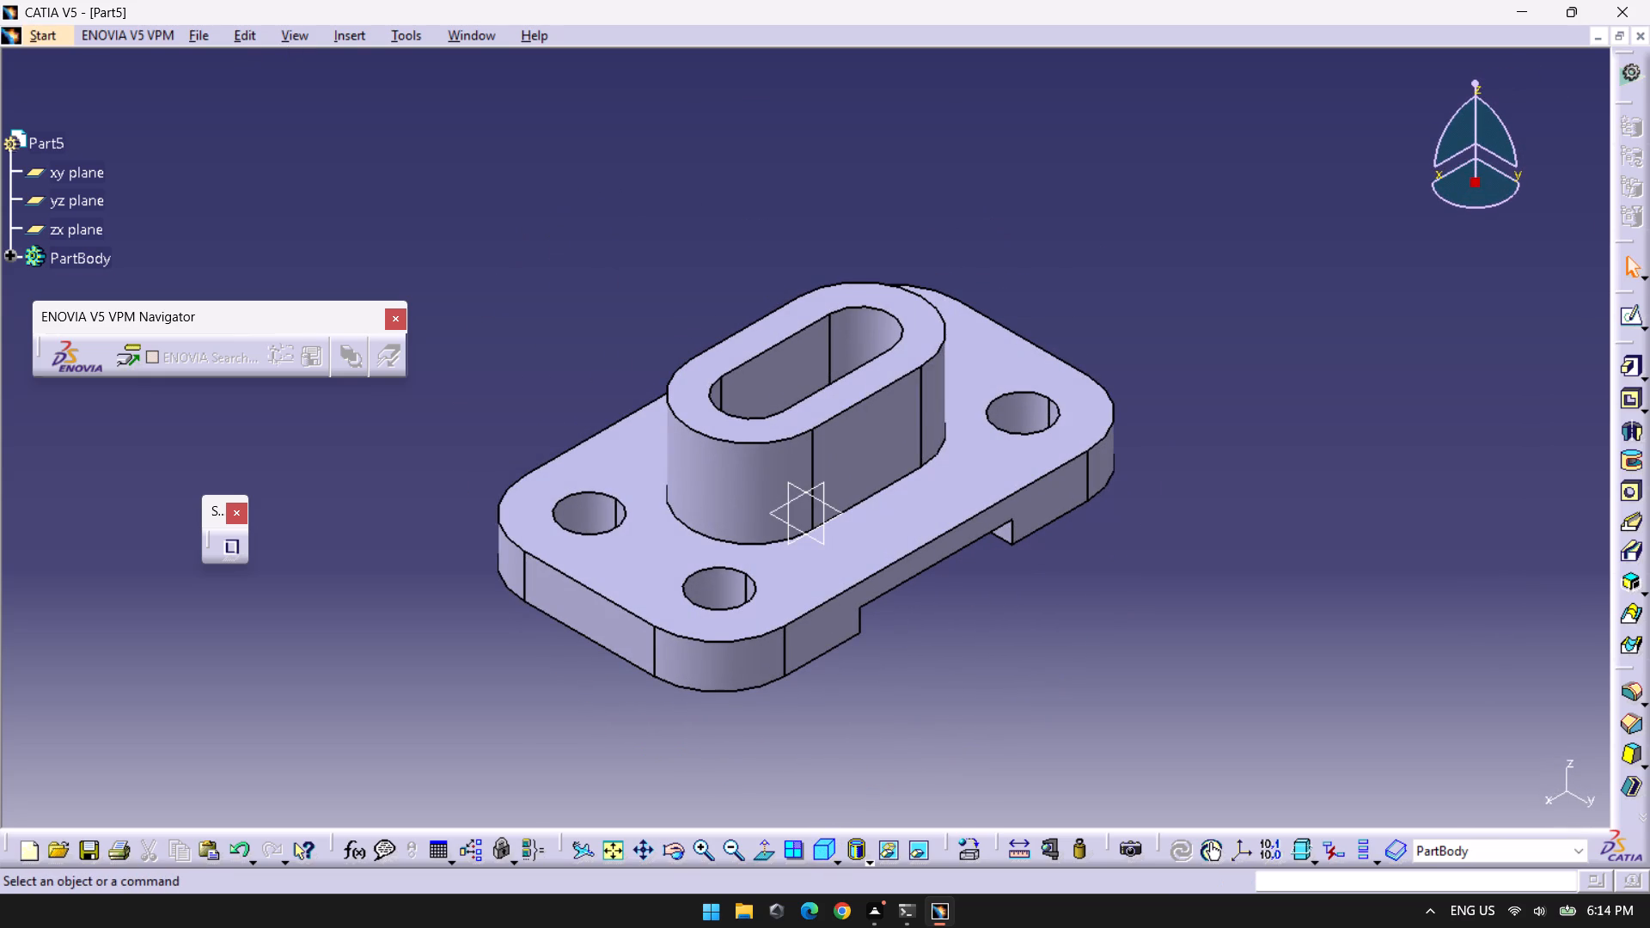
Save the part as the CATPart file Part5 in the catia parts folder.
{"action": "key", "text": "ctrl+s"}
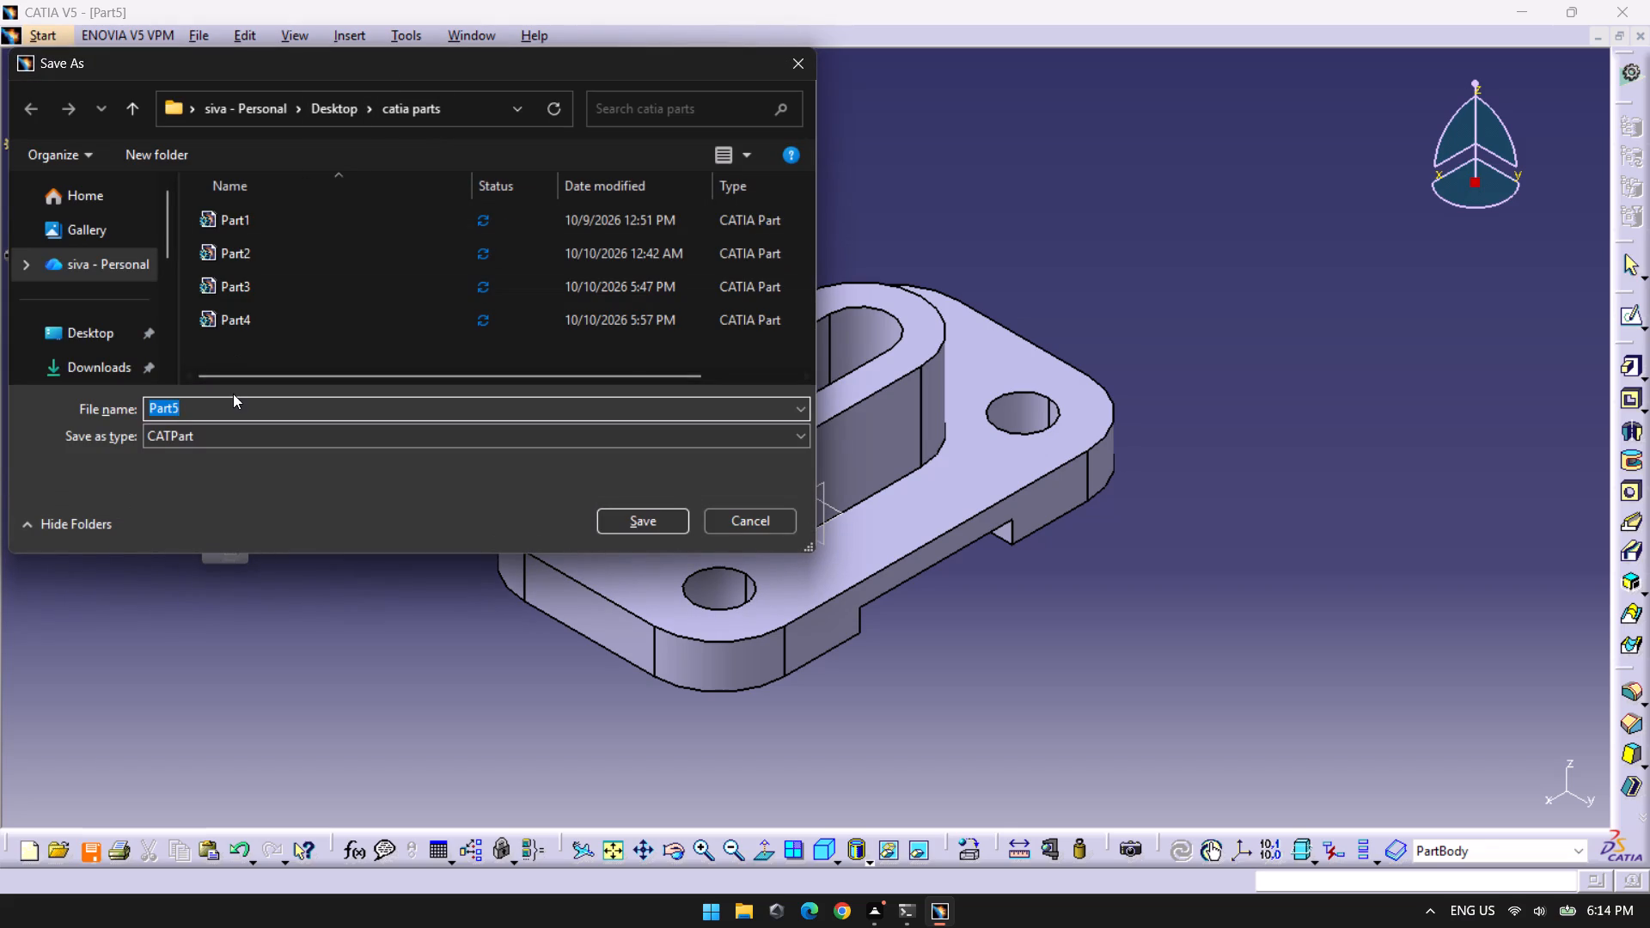
{"action": "left_click", "coordinate": [636, 515]}
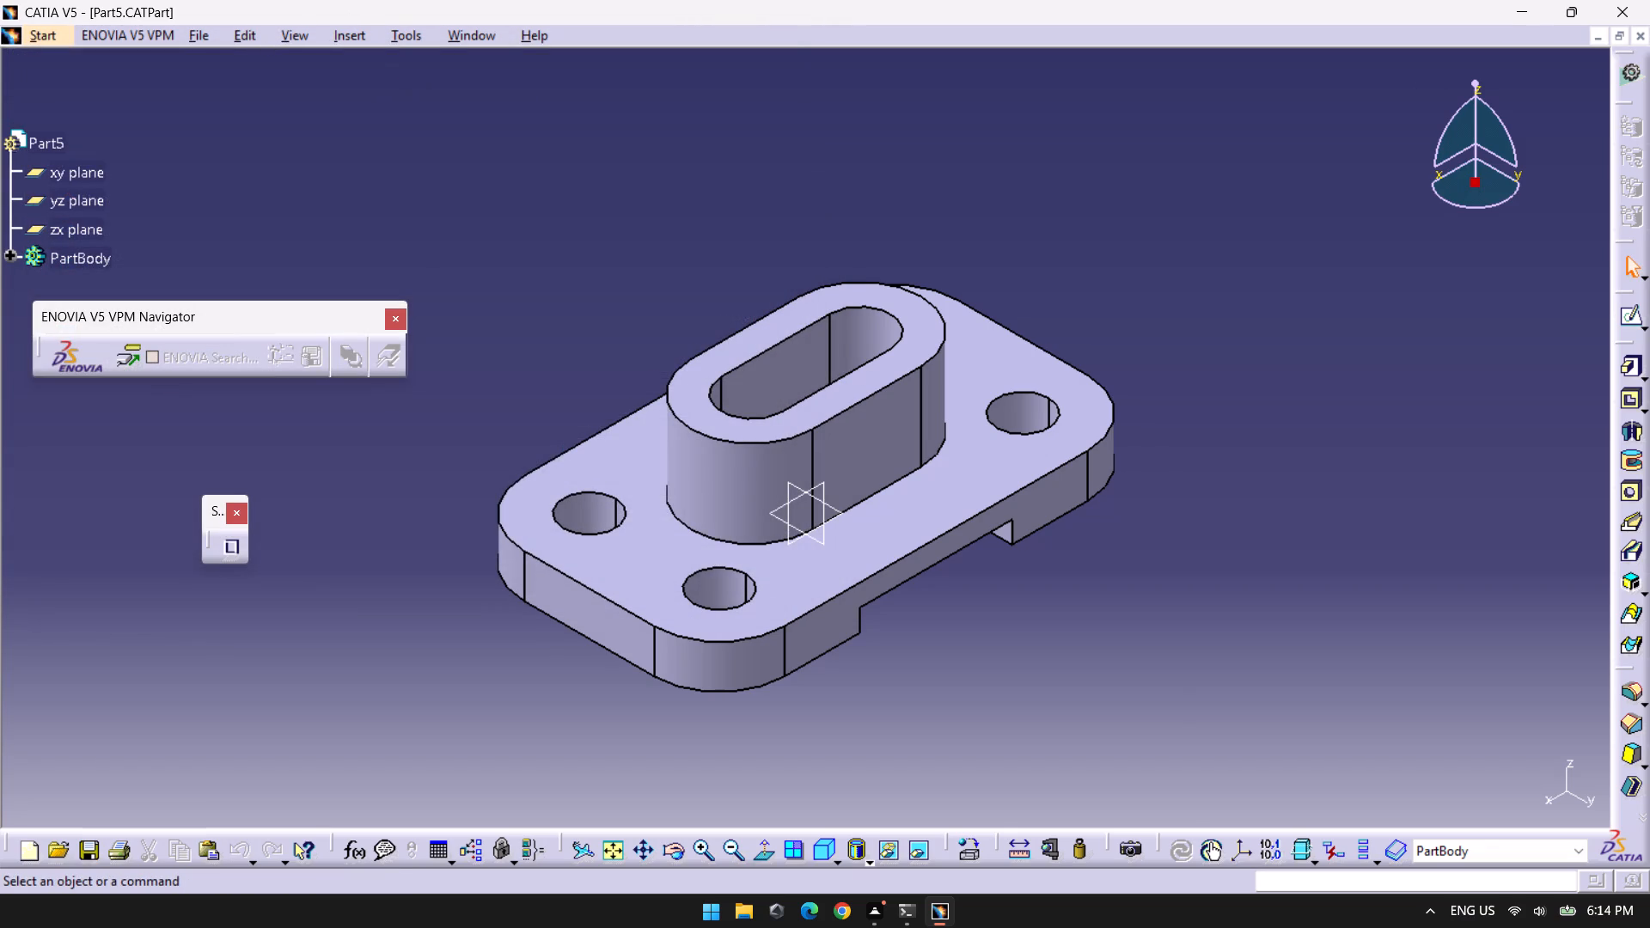
Export a copy of the part in igs format under the name Part5 in the catia parts folder.
{"action": "key", "text": "ctrl+shift+s"}
{"action": "left_click", "coordinate": [204, 44]}
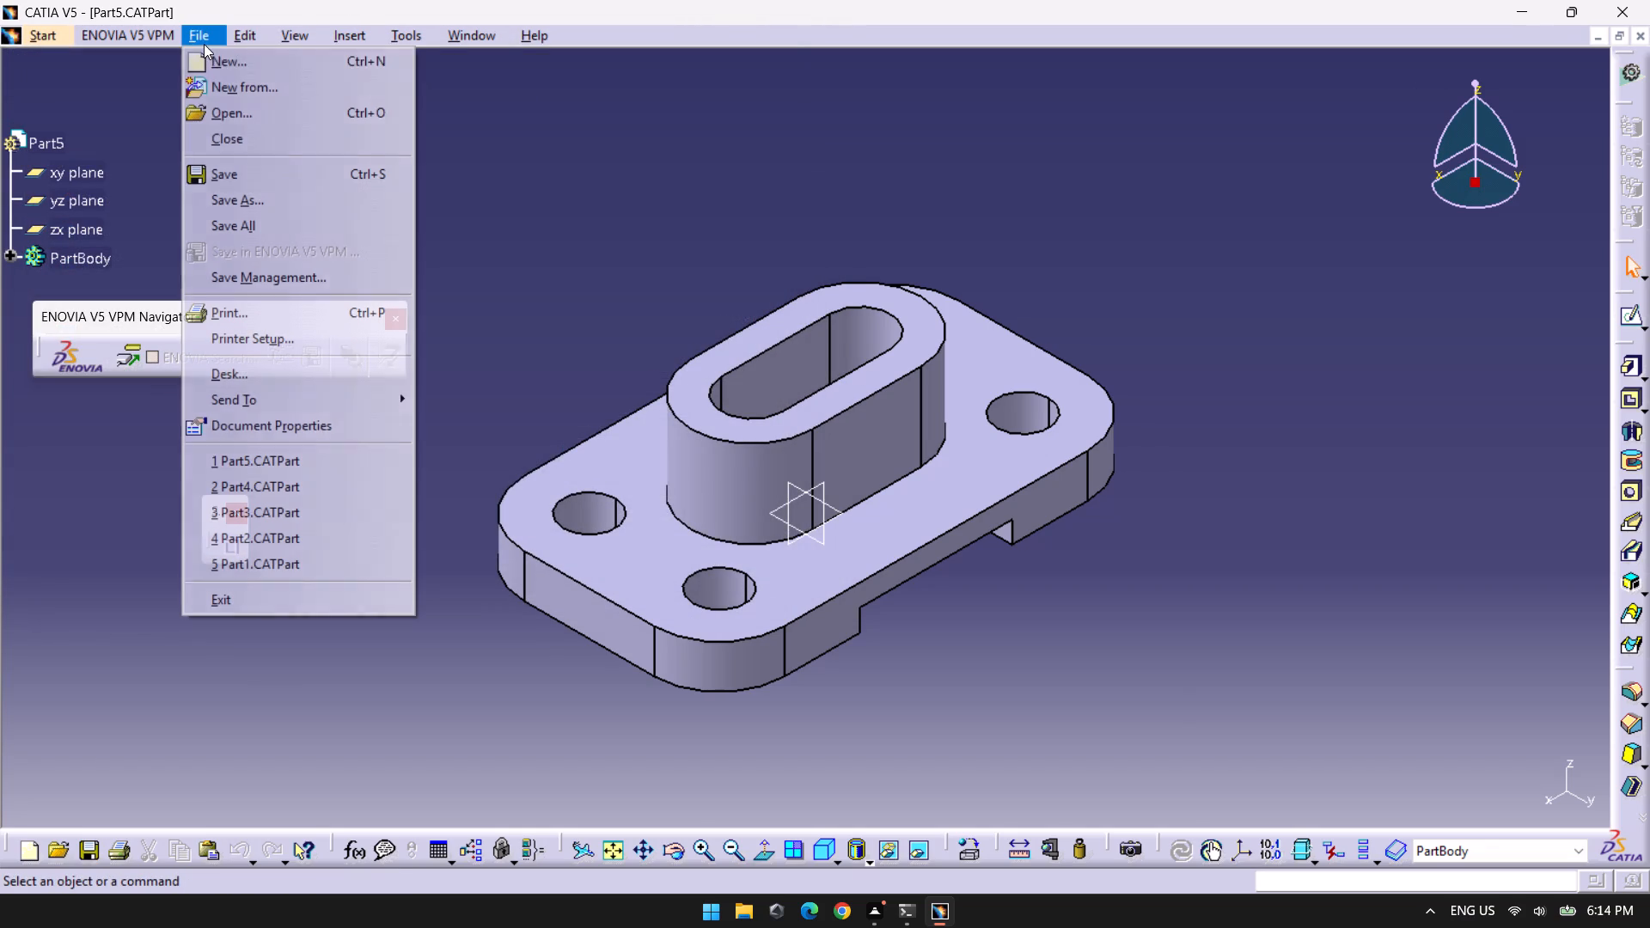
{"action": "left_click", "coordinate": [272, 201]}
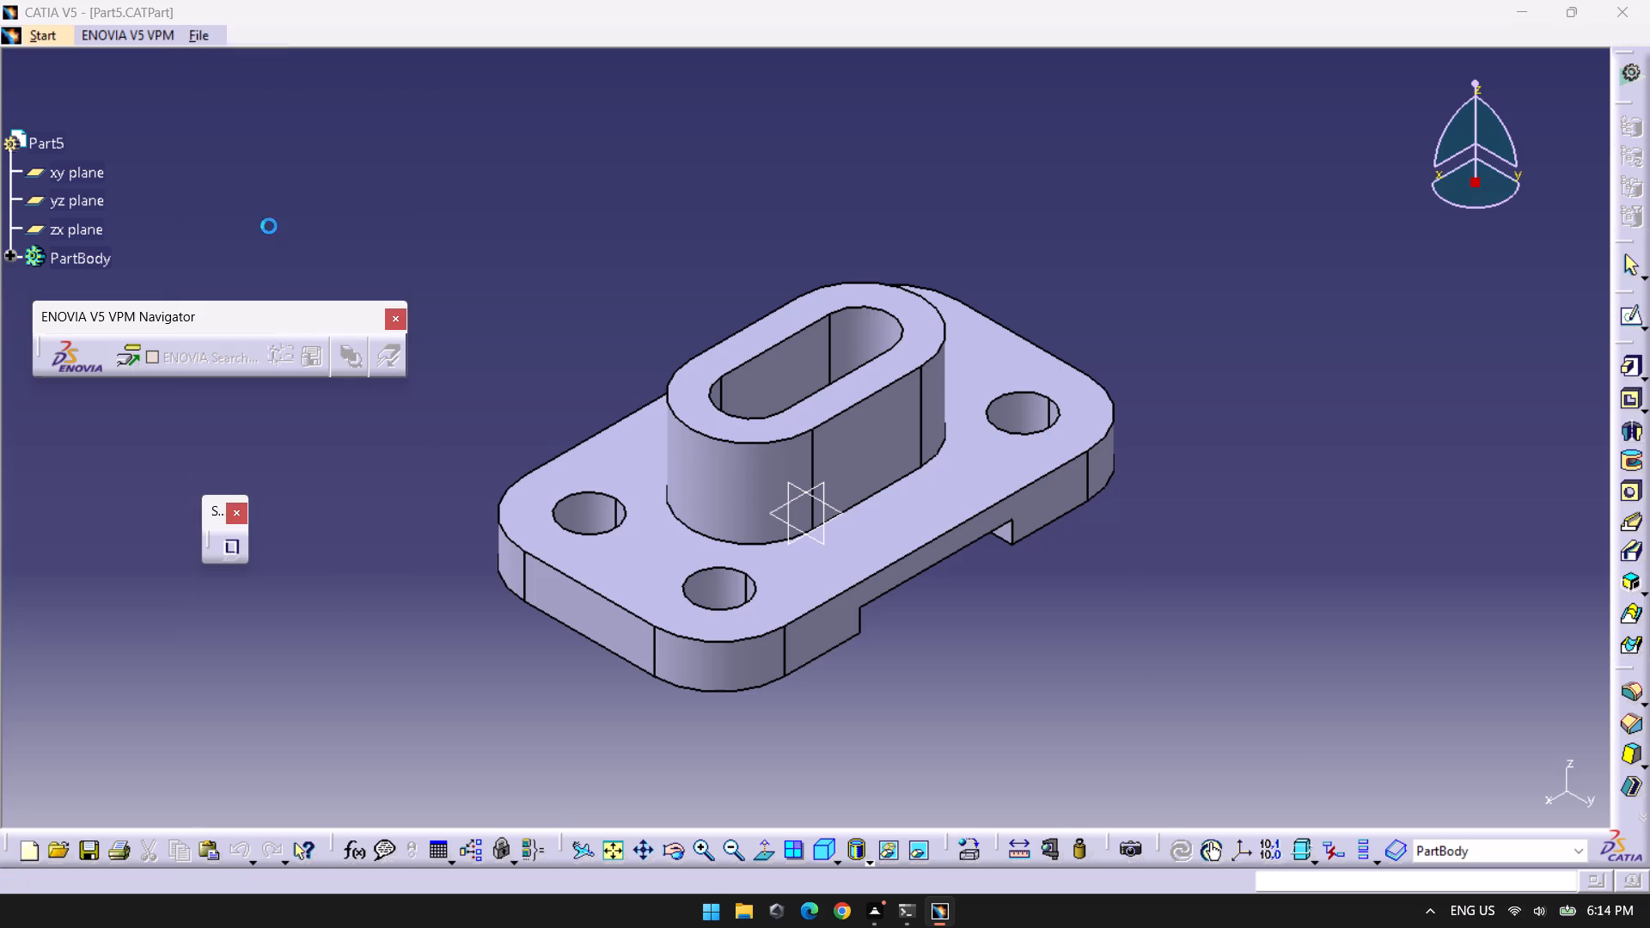
{"action": "left_click", "coordinate": [262, 430]}
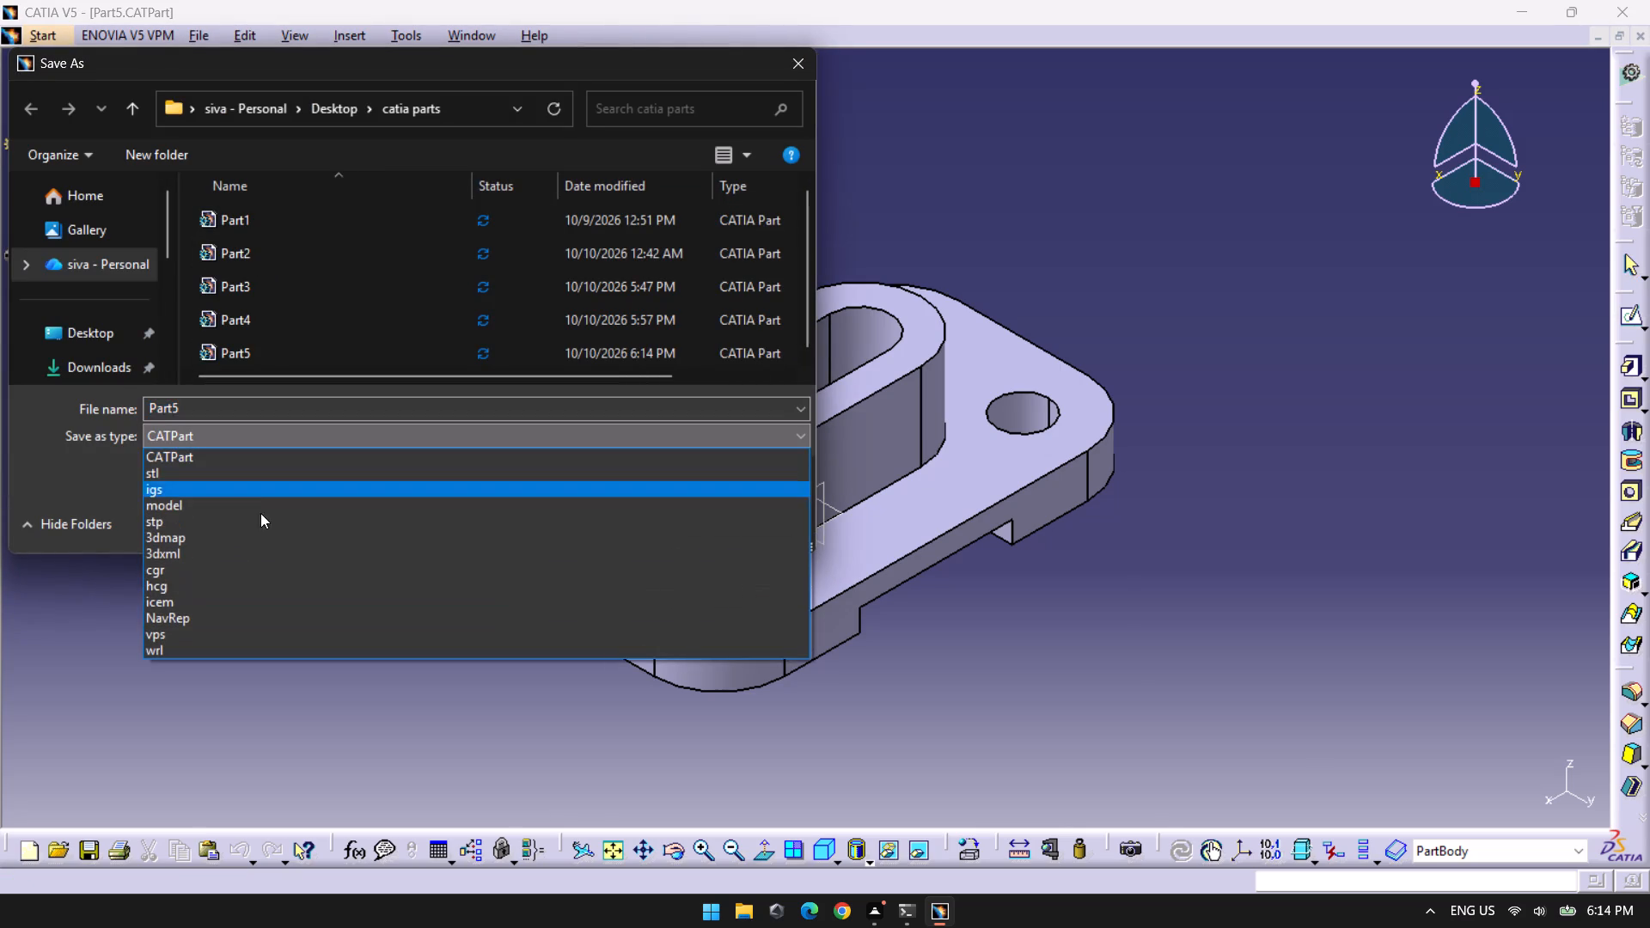
{"action": "left_click", "coordinate": [260, 491]}
{"action": "left_click", "coordinate": [615, 530]}
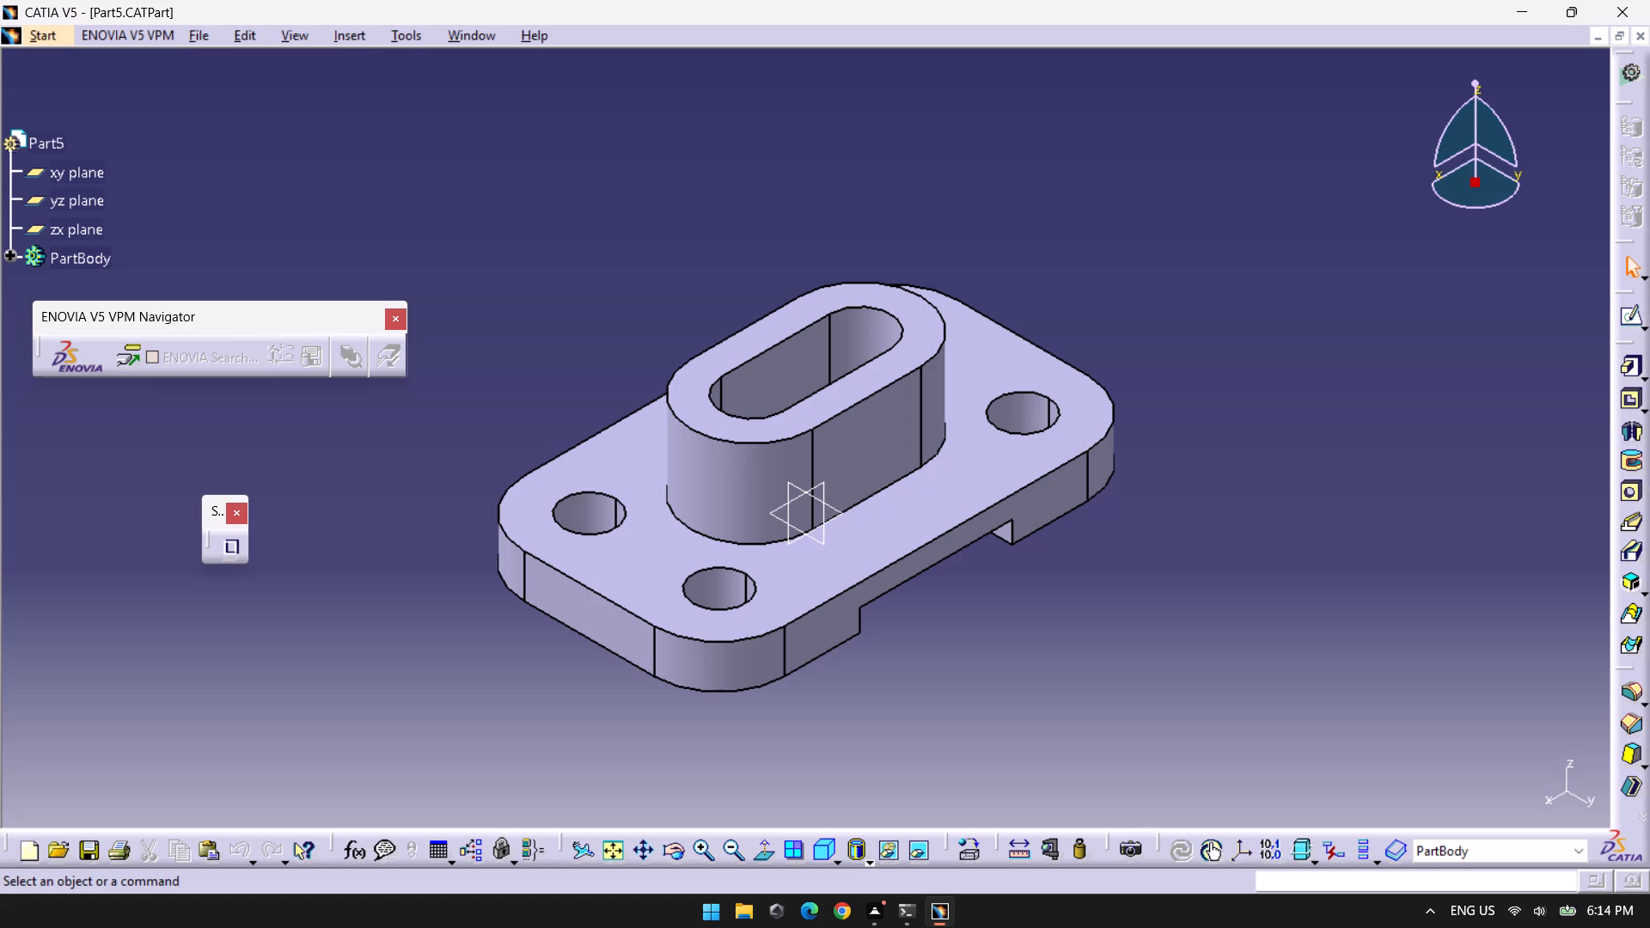
Stop the macro recording.
{"action": "left_click", "coordinate": [394, 33]}
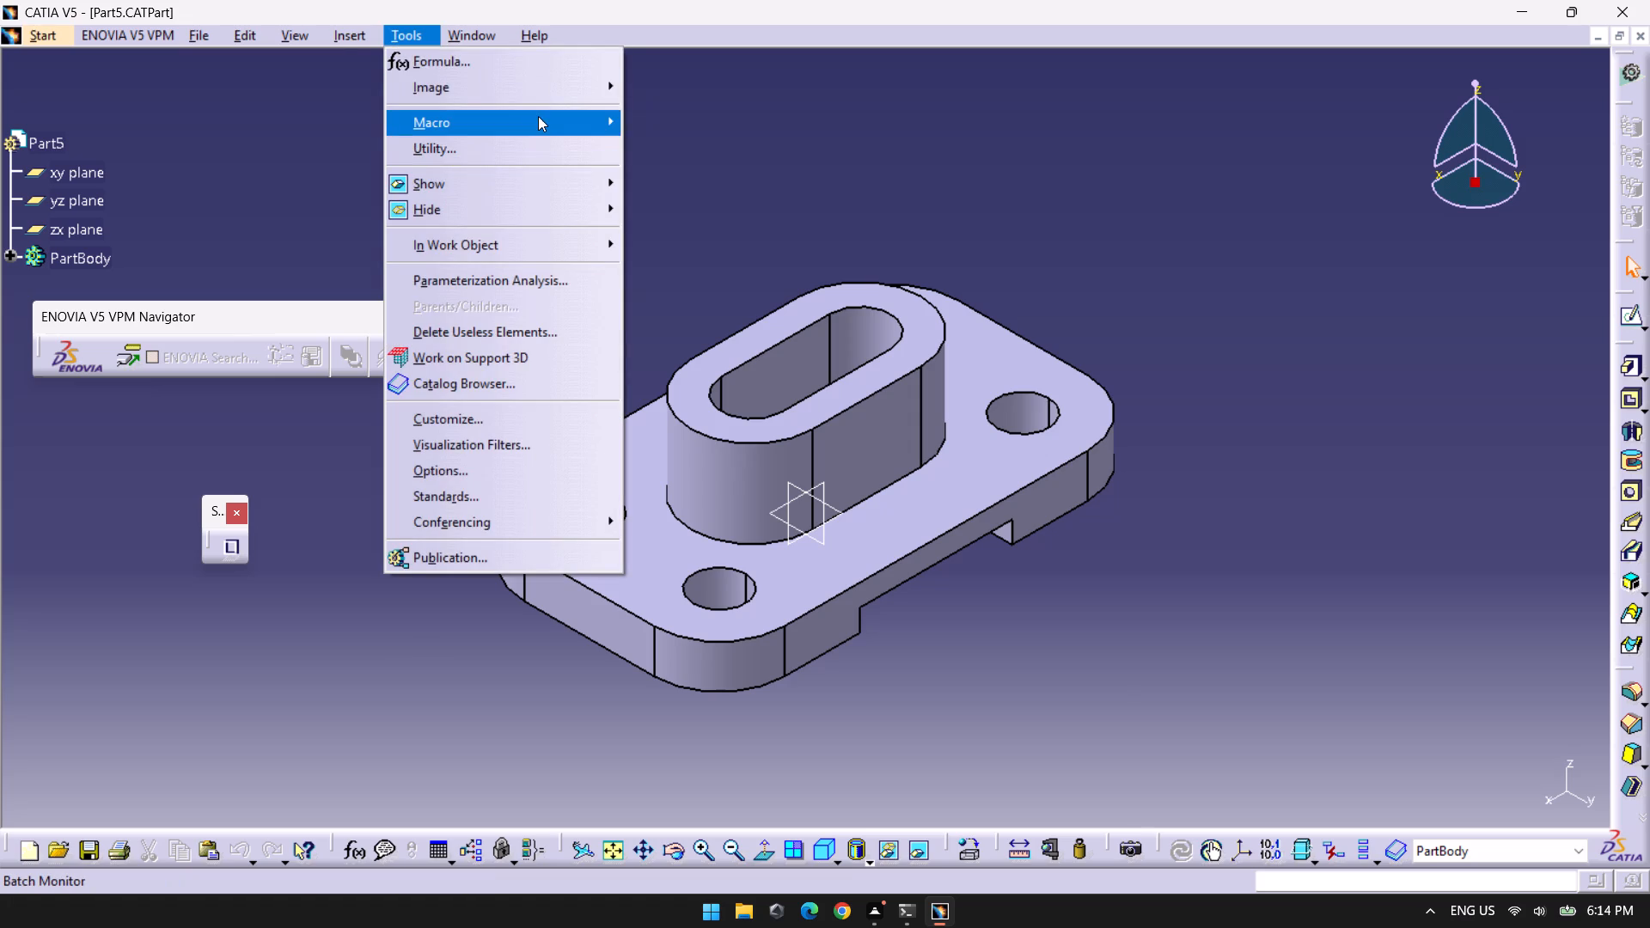
{"action": "left_click", "coordinate": [716, 172]}
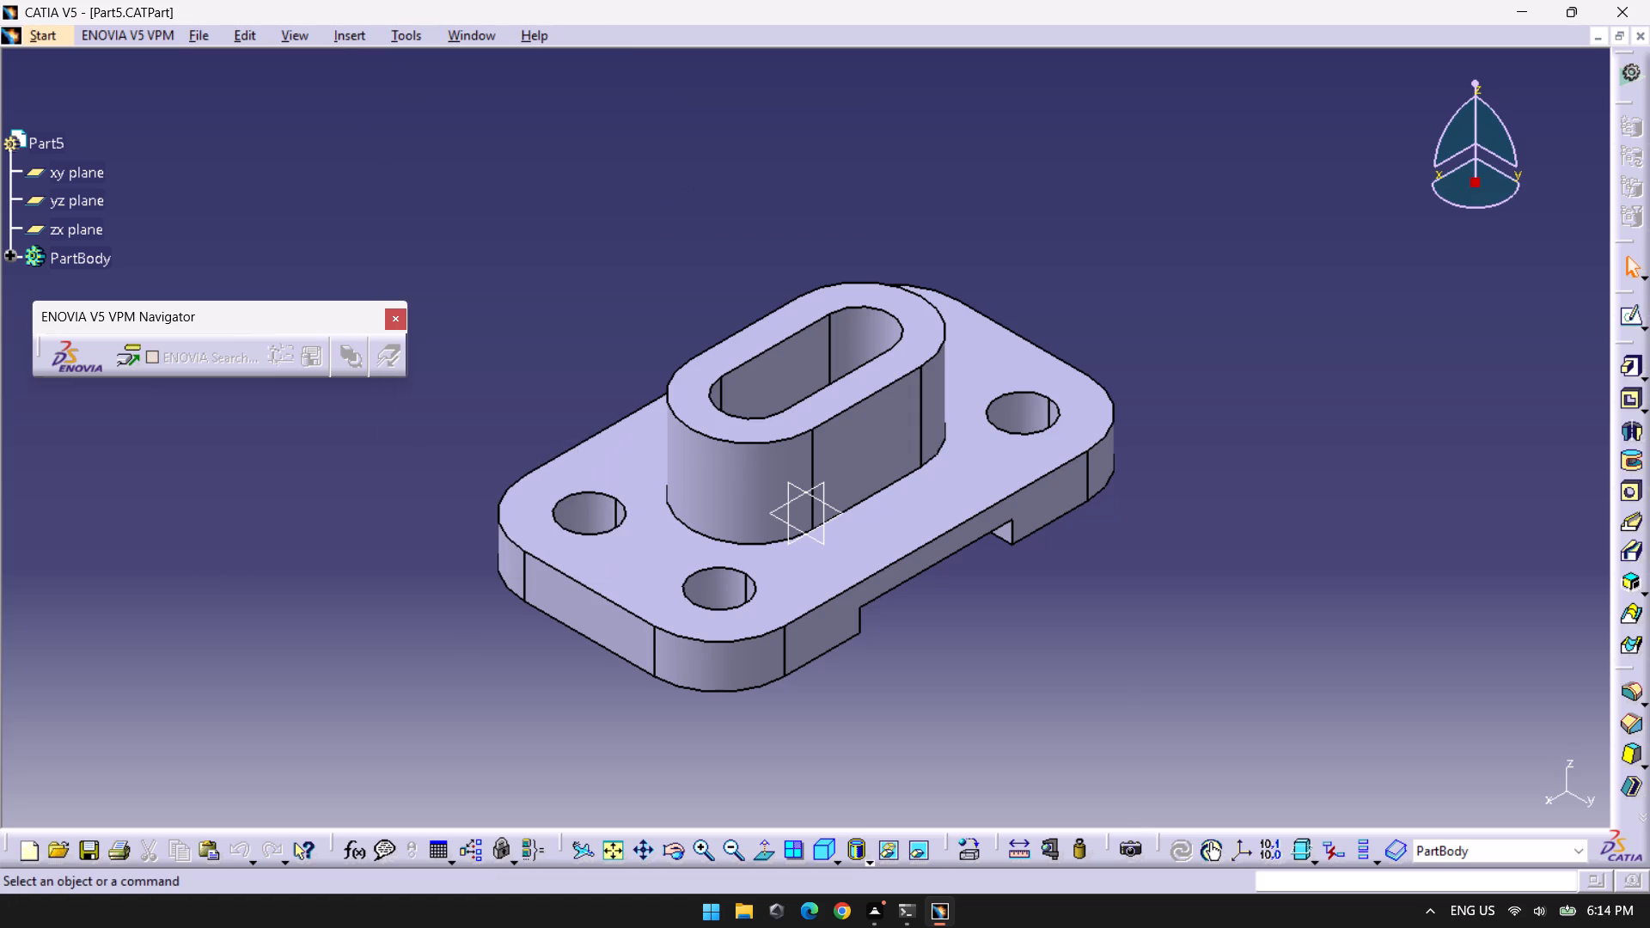
Save the Part5 CATPart file again.
{"action": "key", "text": "ctrl+s"}
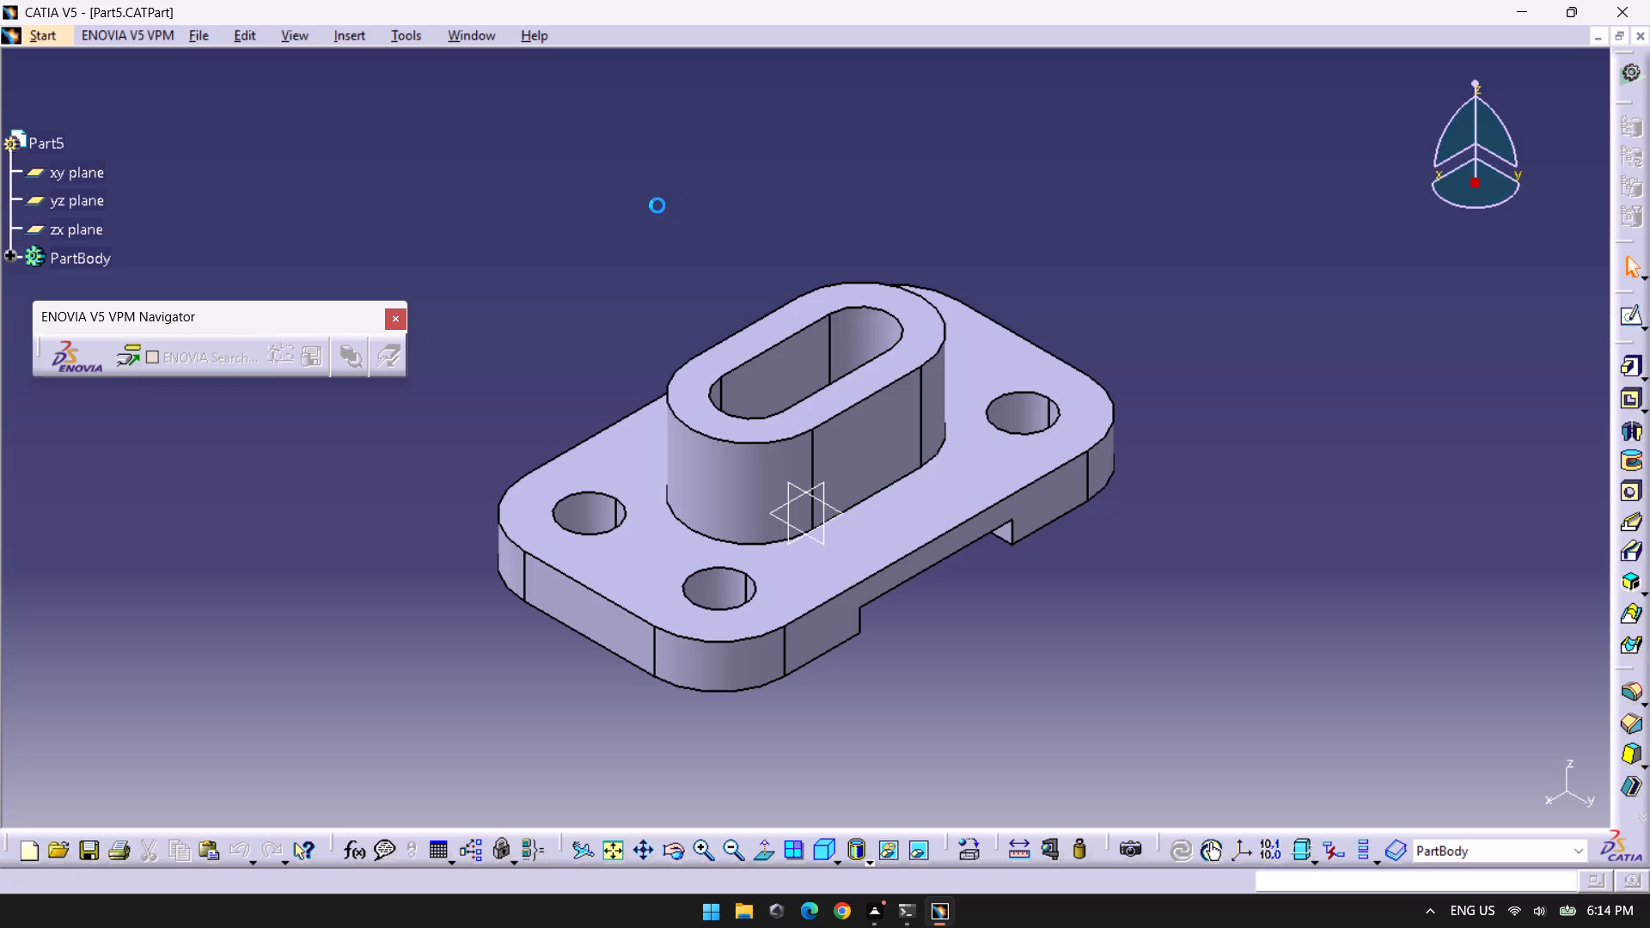